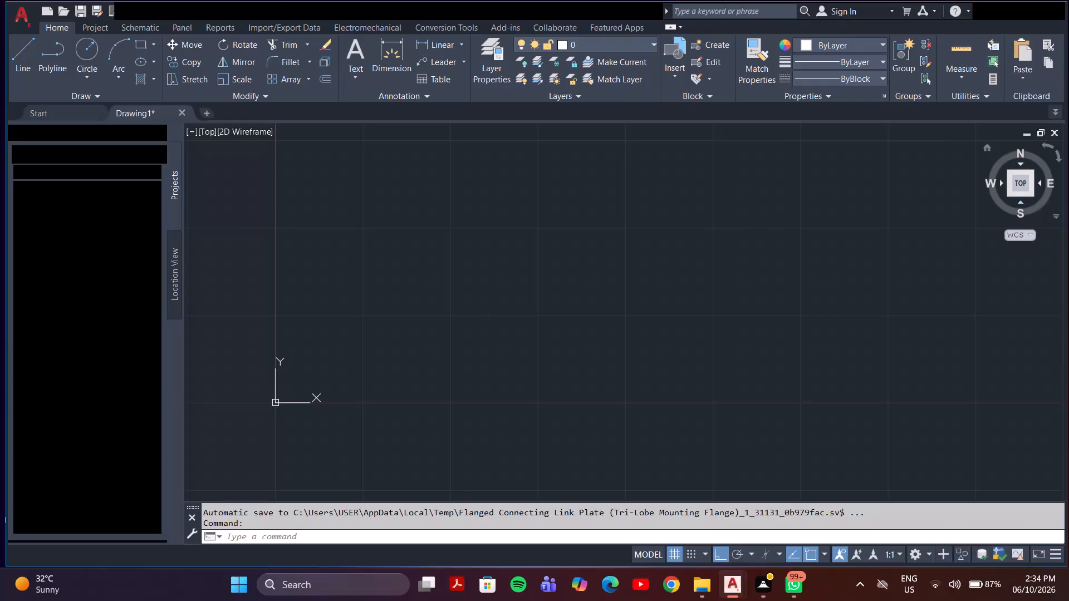
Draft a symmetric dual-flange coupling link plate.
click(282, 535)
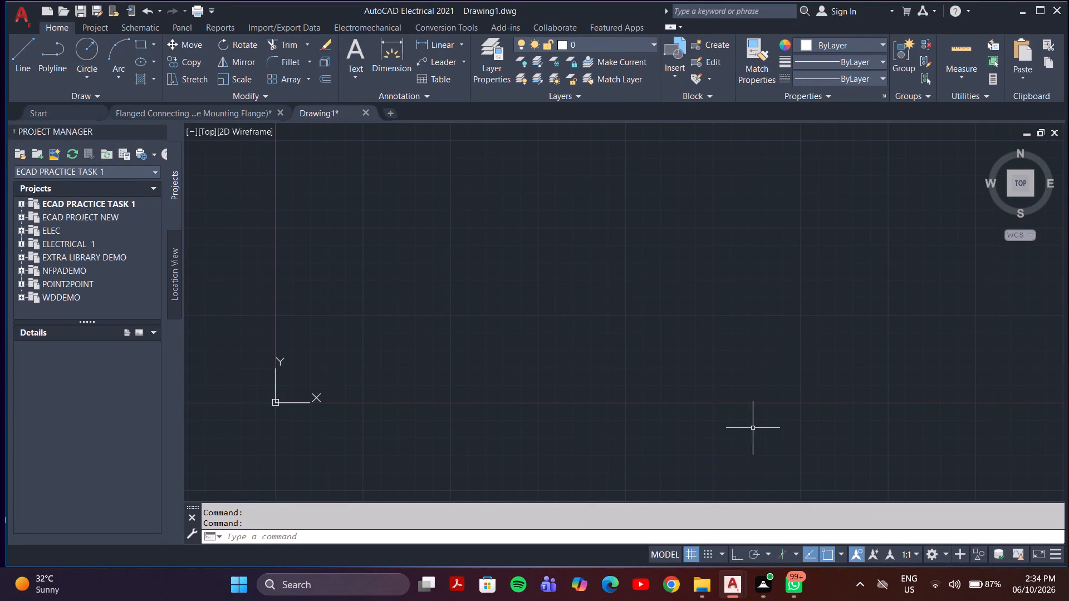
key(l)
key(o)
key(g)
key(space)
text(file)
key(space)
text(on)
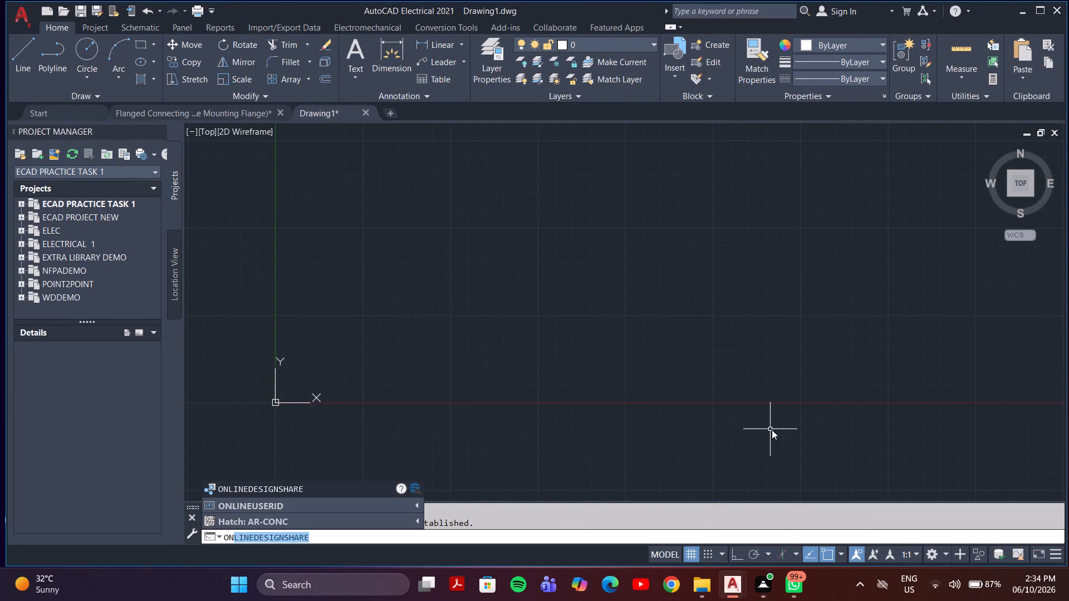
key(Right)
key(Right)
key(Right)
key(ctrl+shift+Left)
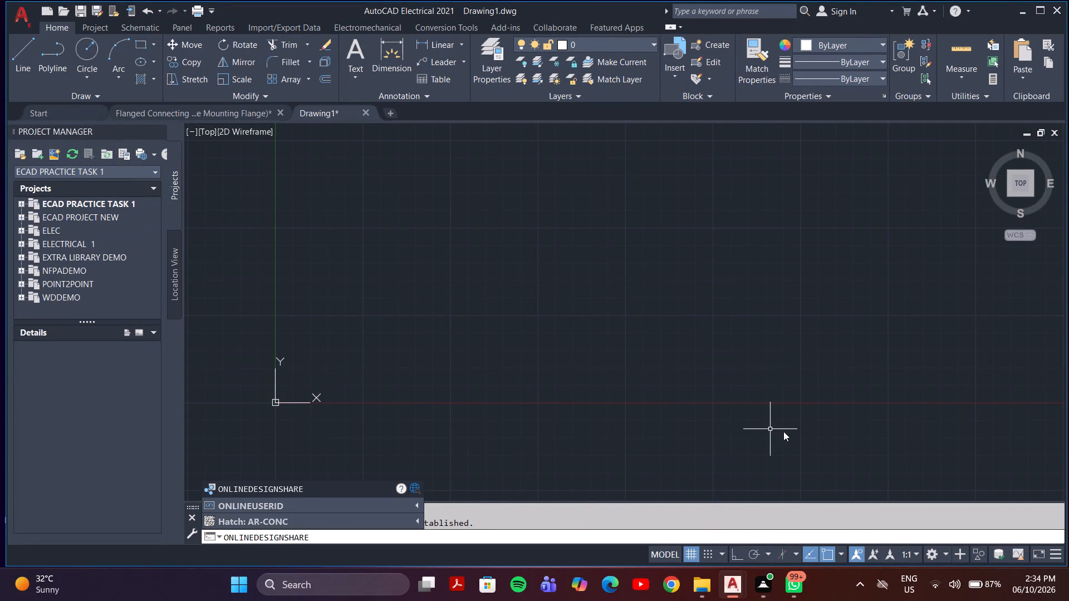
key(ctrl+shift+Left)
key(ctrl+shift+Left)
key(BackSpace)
Turn on command logging for the drawing with LOGFILEON.
key(l)
key(o)
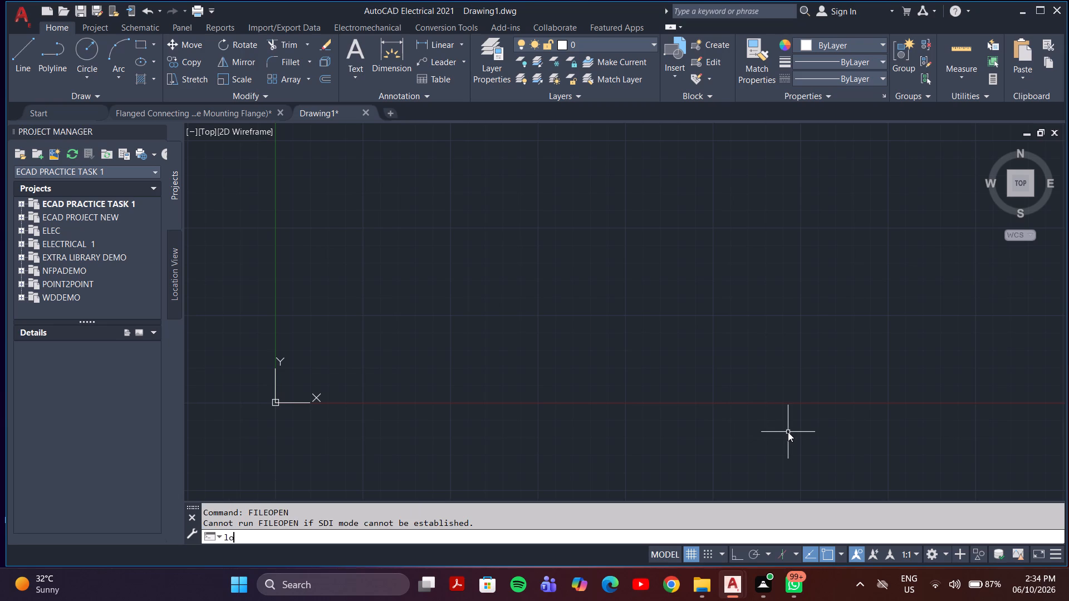
key(f)
key(BackSpace)
key(g)
click(311, 401)
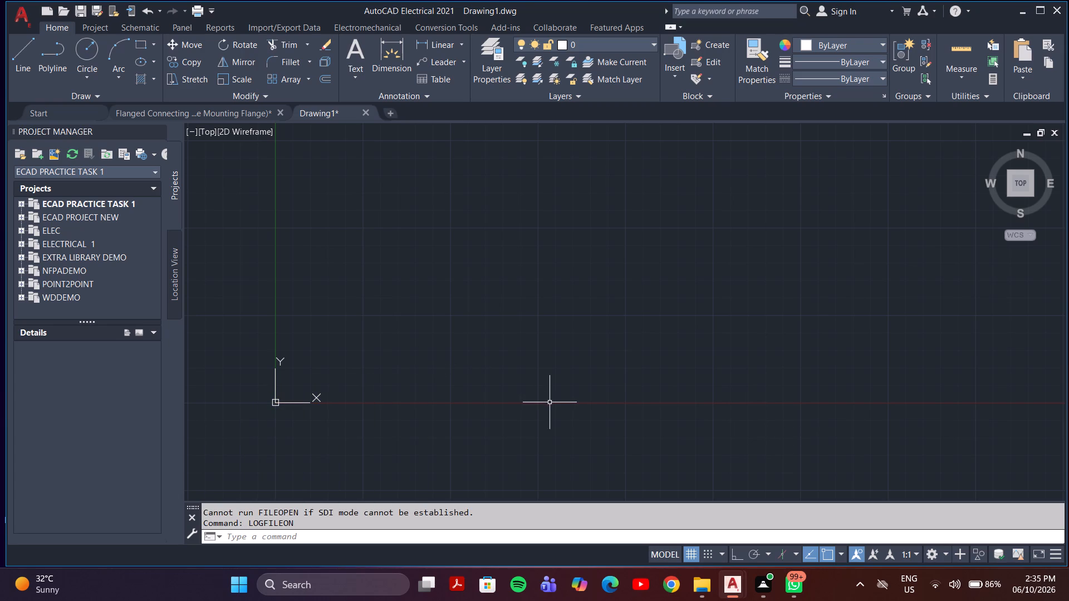
key(Return)
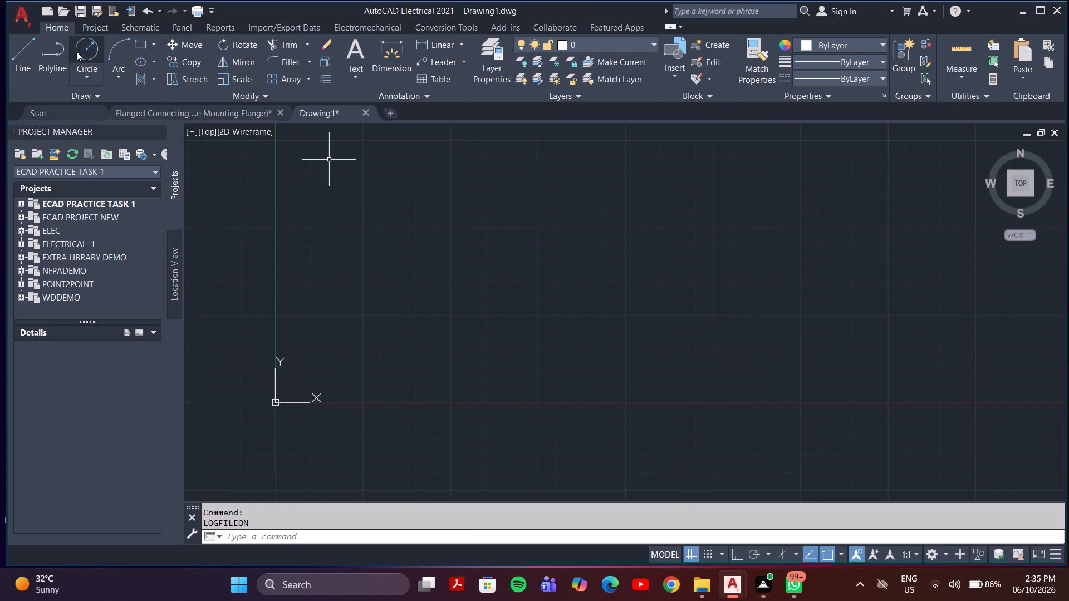
Draw a circle of radius 27 in the empty drawing, above the X axis and clear of the origin.
click(90, 65)
click(86, 55)
click(554, 323)
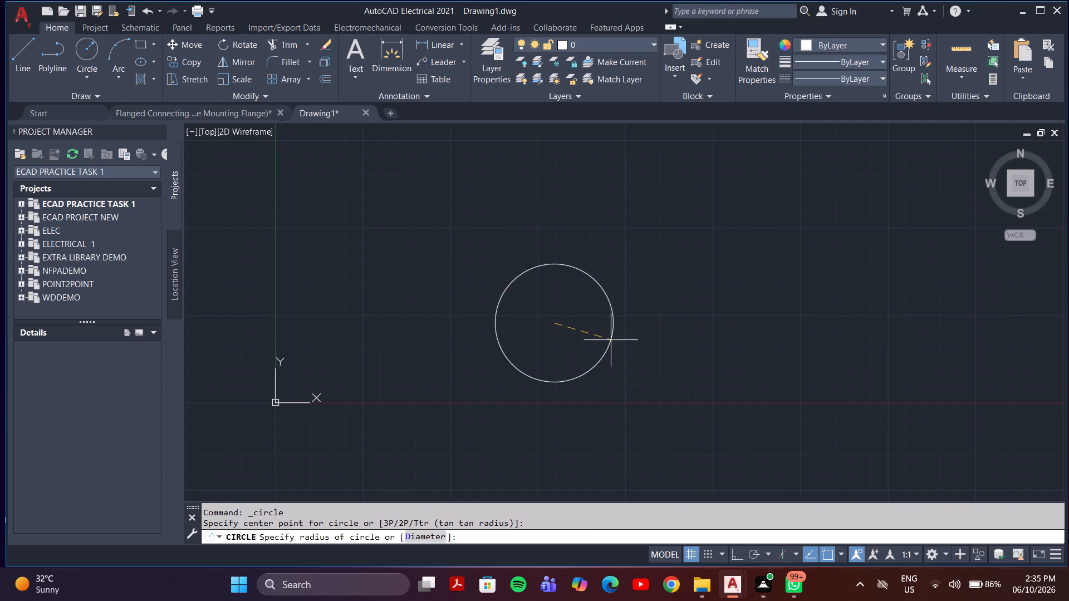
middle_drag(597, 309, 606, 265)
scroll(546, 311, up, 2)
middle_drag(603, 290, 603, 290)
scroll(603, 290, up, 1)
middle_drag(603, 290, 437, 538)
scroll(462, 405, down, 3)
middle_drag(487, 386, 512, 351)
scroll(512, 351, down, 1)
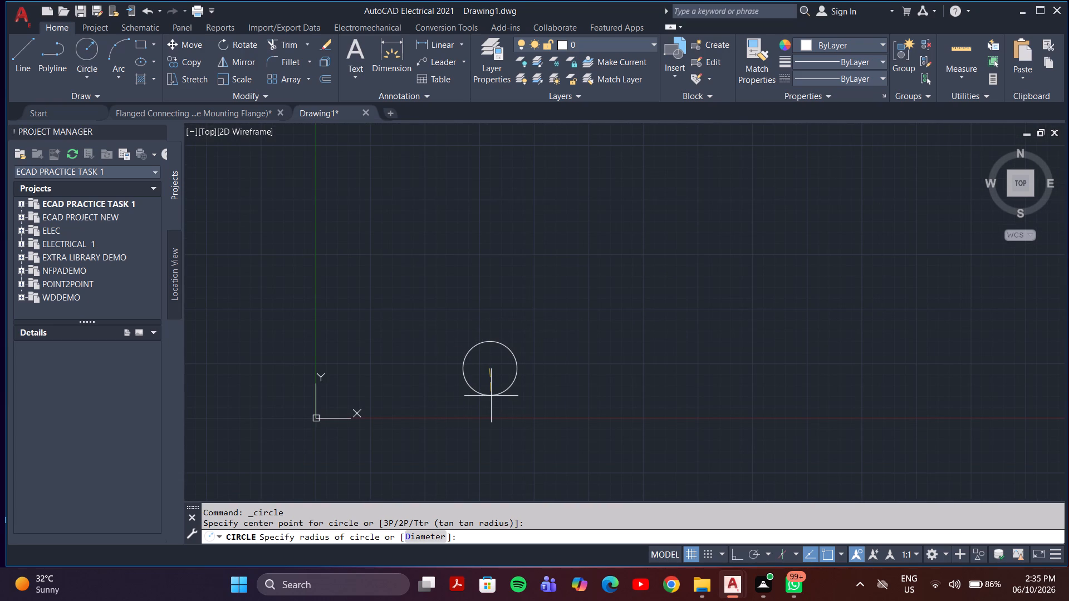
text(27)
key(Return)
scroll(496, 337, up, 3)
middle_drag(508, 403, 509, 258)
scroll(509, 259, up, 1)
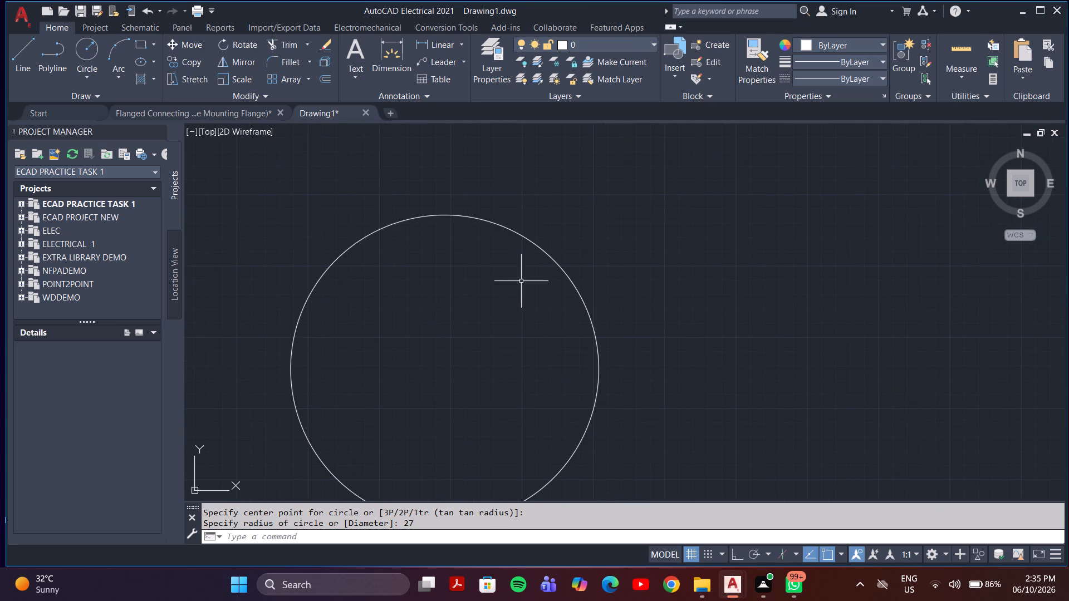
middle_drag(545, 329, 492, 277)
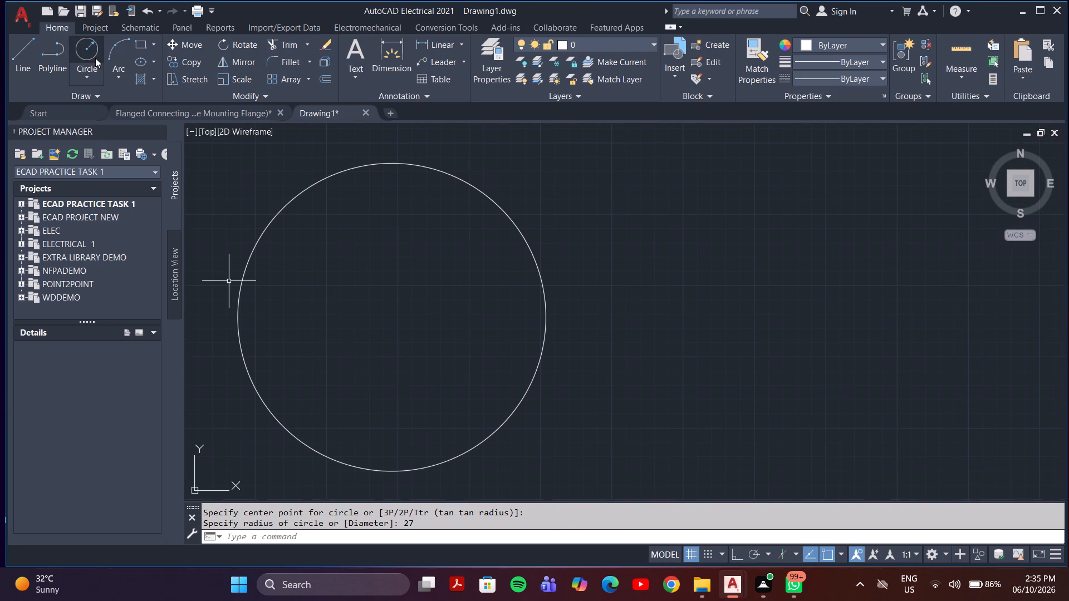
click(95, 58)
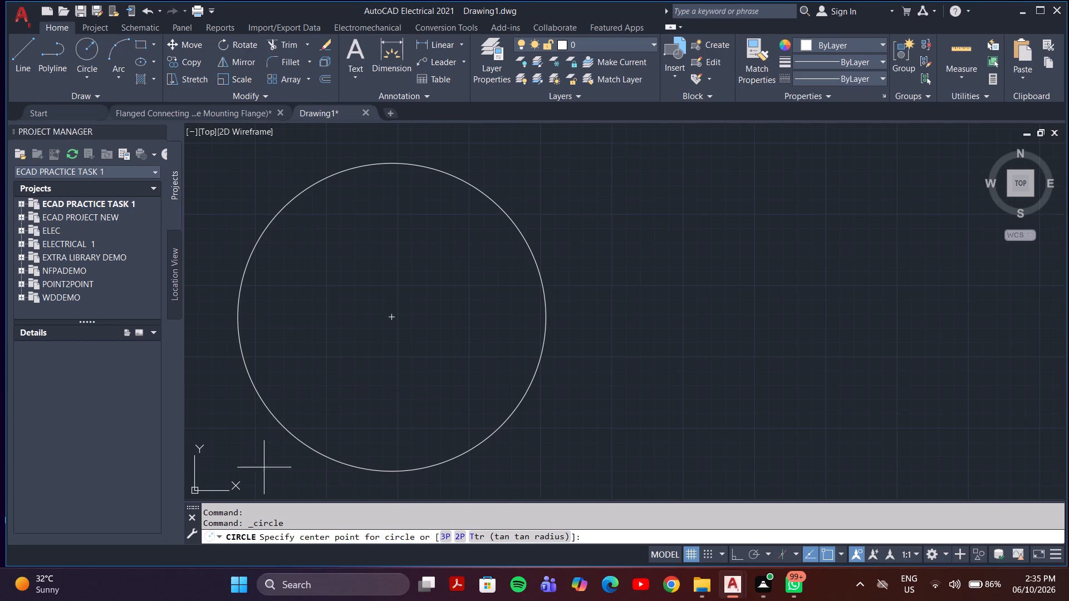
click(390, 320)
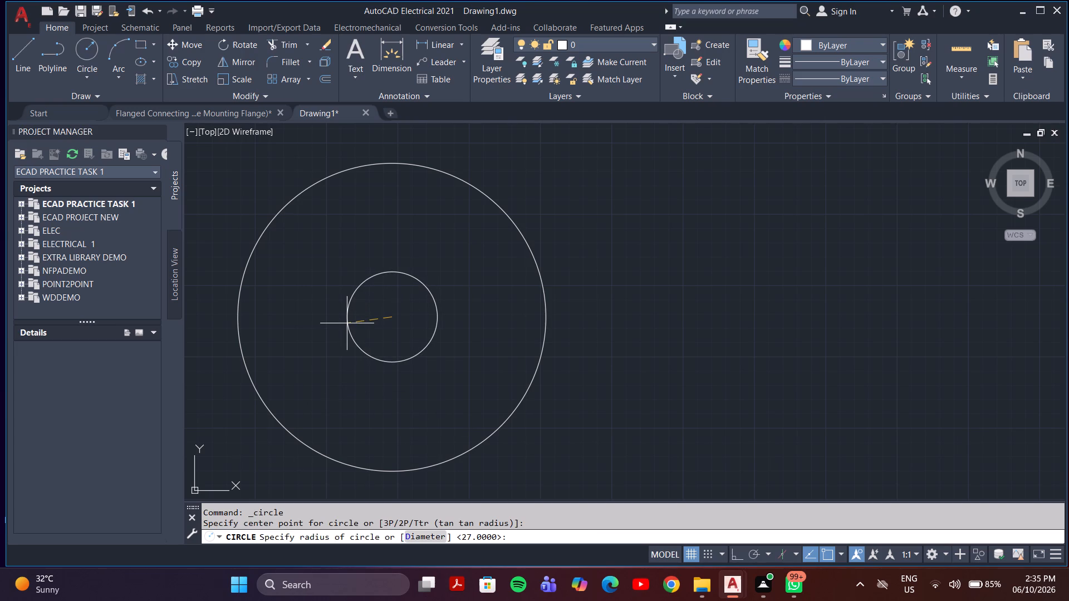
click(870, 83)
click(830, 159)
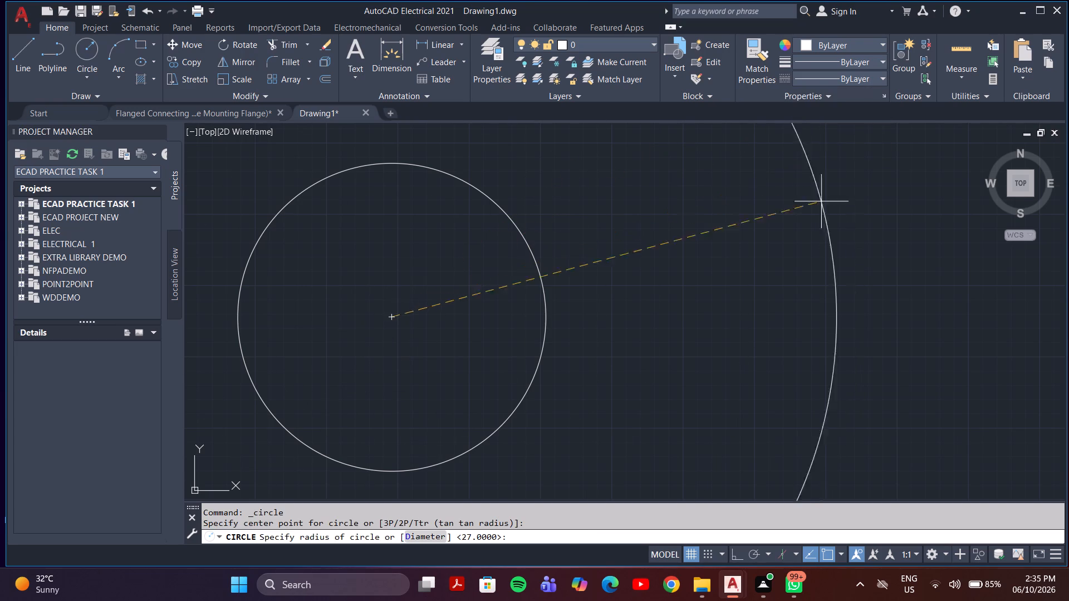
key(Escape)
Configure the drawing units to length precision 0 and an insertion scale of millimeters.
click(453, 524)
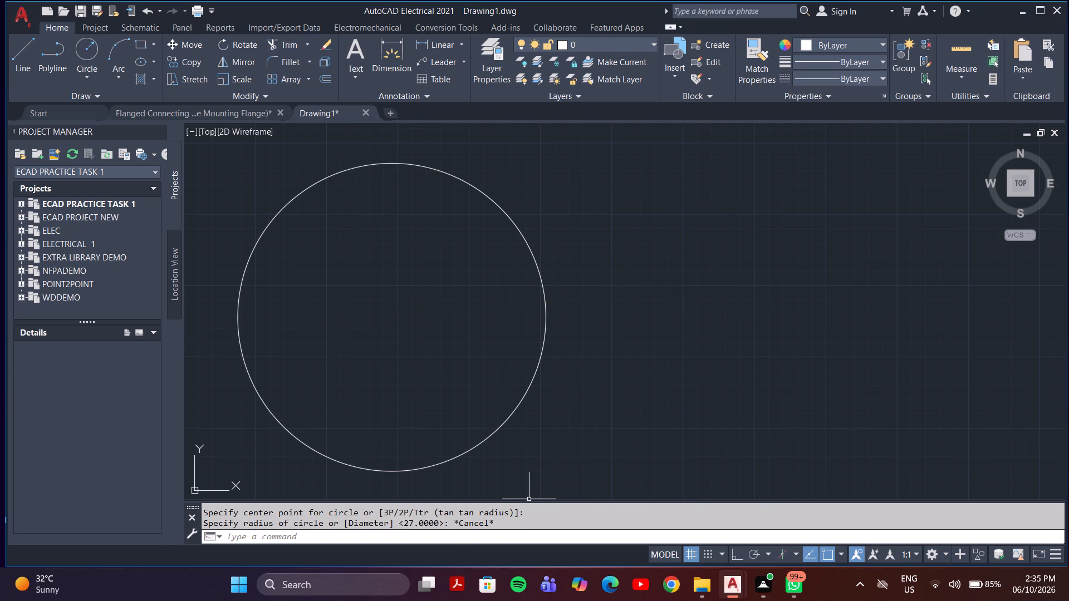
click(453, 538)
text(un)
key(Return)
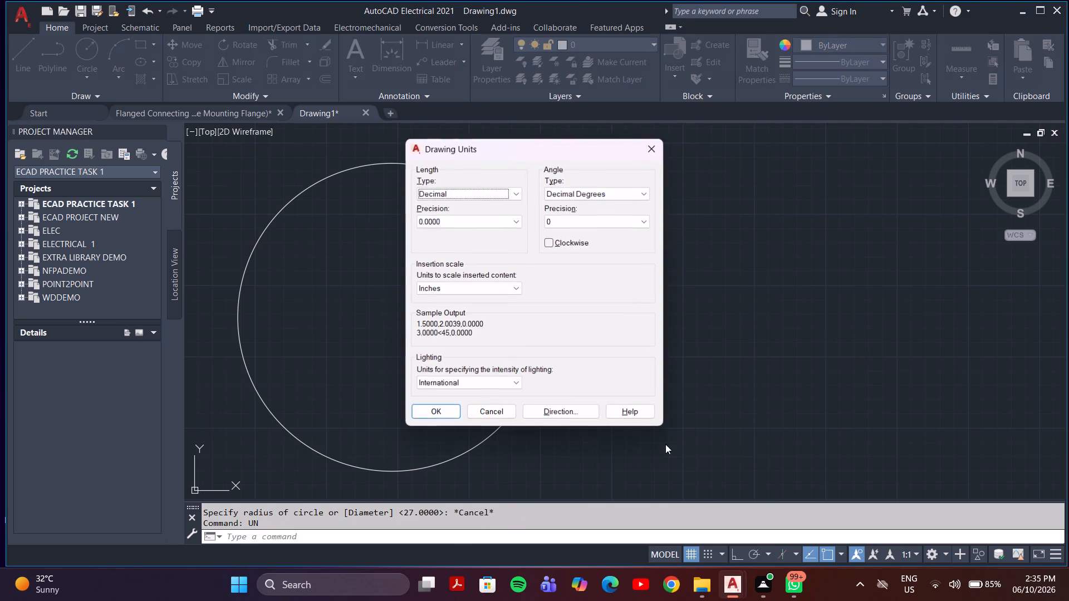
click(459, 219)
click(453, 233)
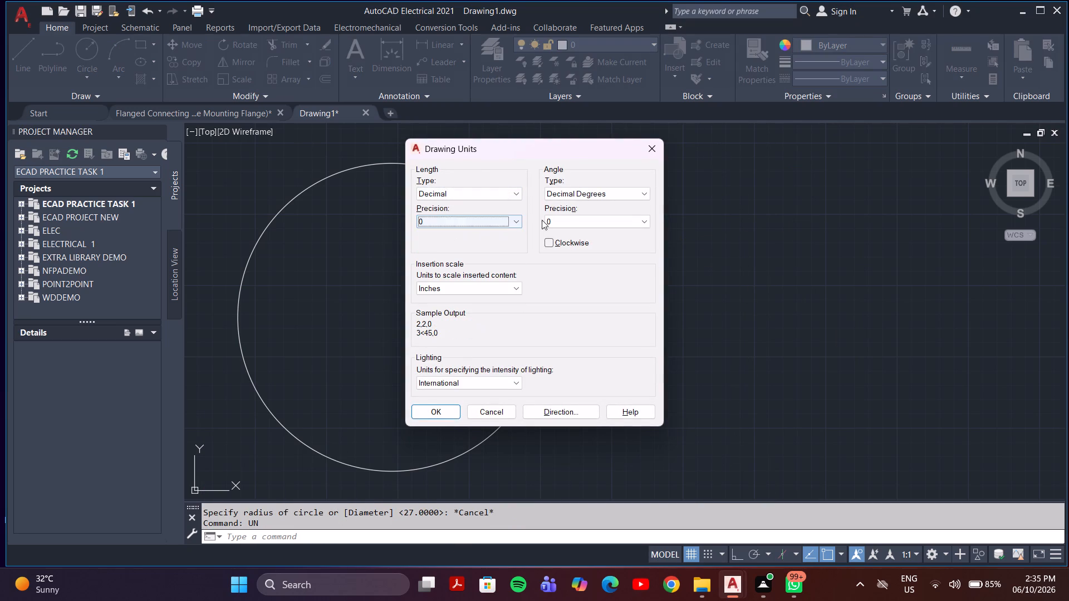
click(475, 287)
click(447, 346)
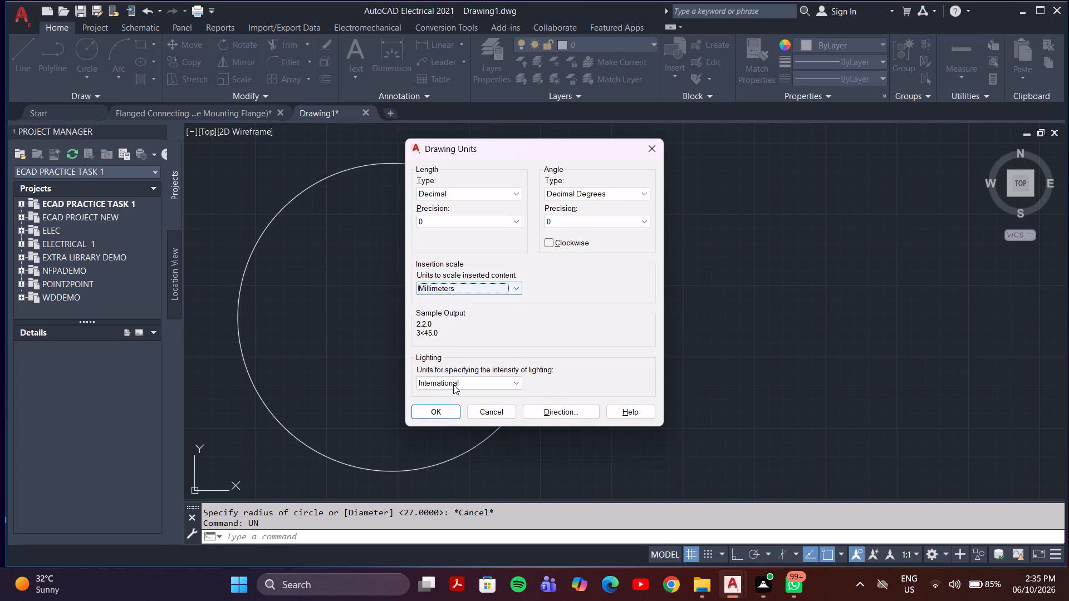
click(453, 415)
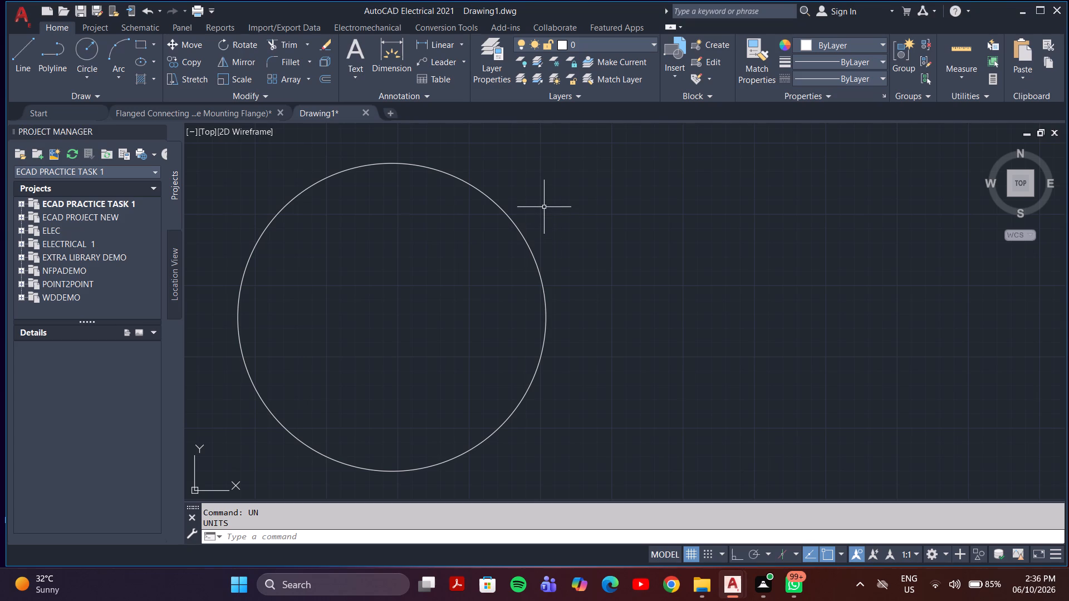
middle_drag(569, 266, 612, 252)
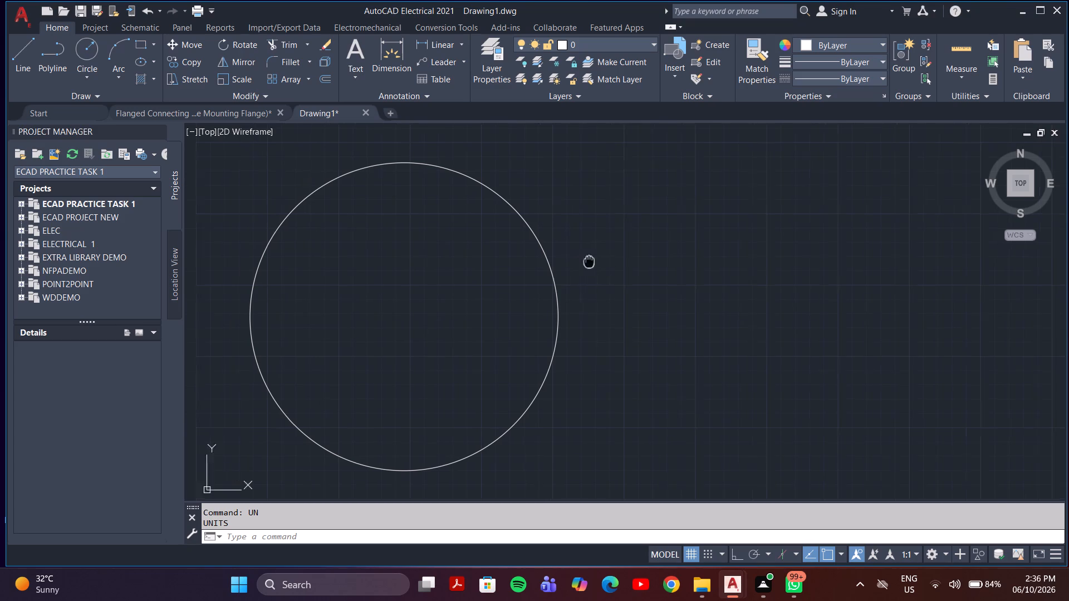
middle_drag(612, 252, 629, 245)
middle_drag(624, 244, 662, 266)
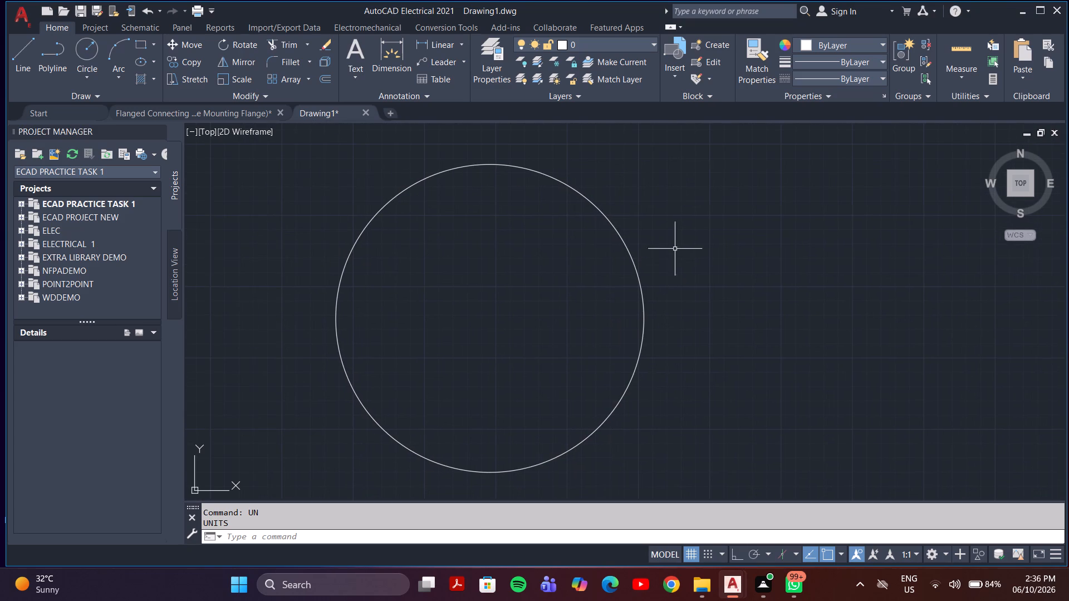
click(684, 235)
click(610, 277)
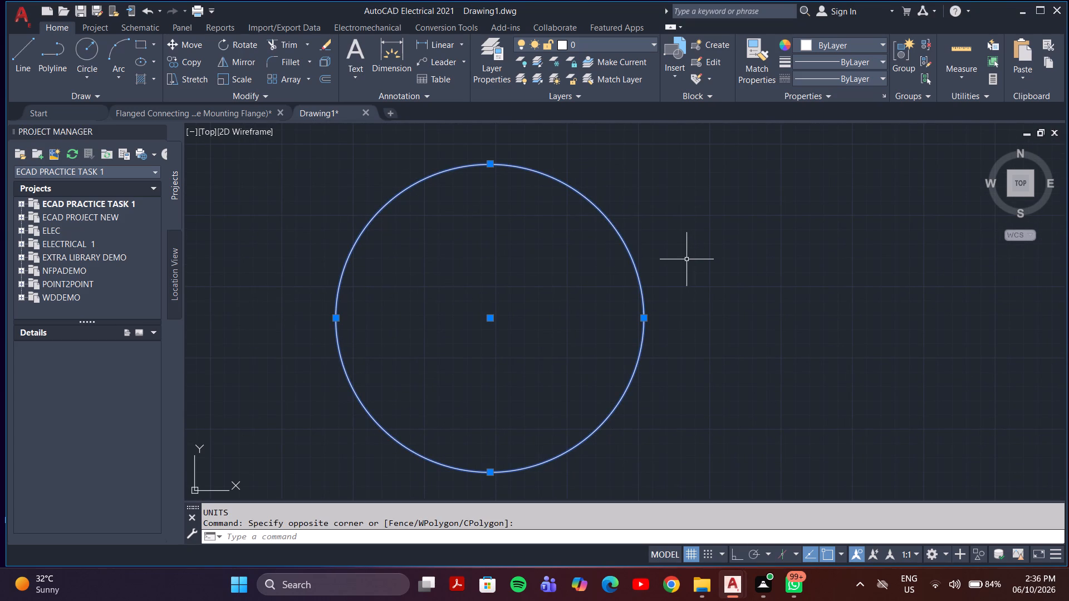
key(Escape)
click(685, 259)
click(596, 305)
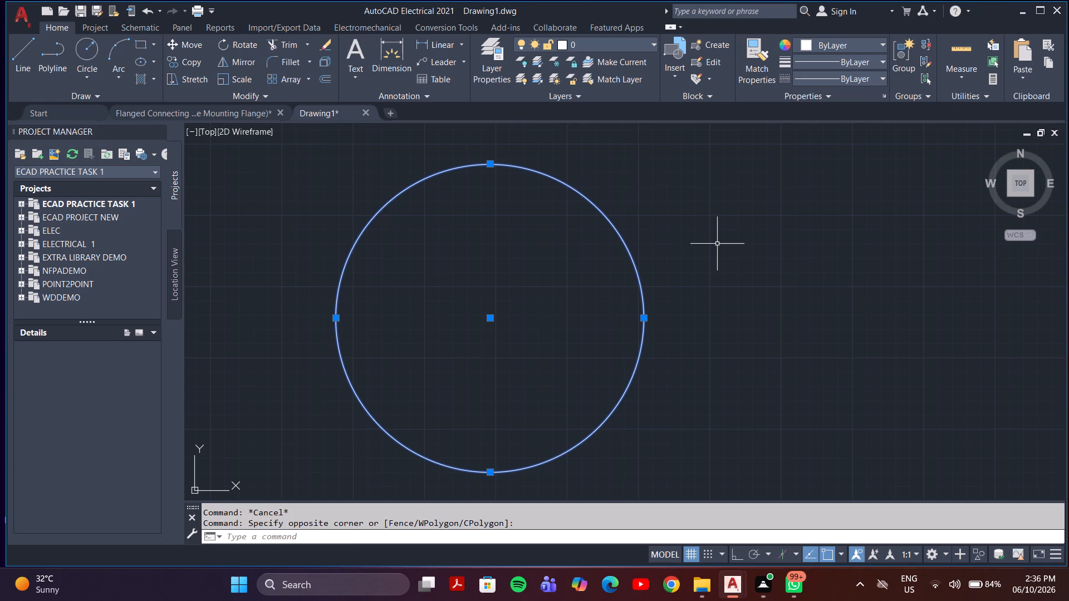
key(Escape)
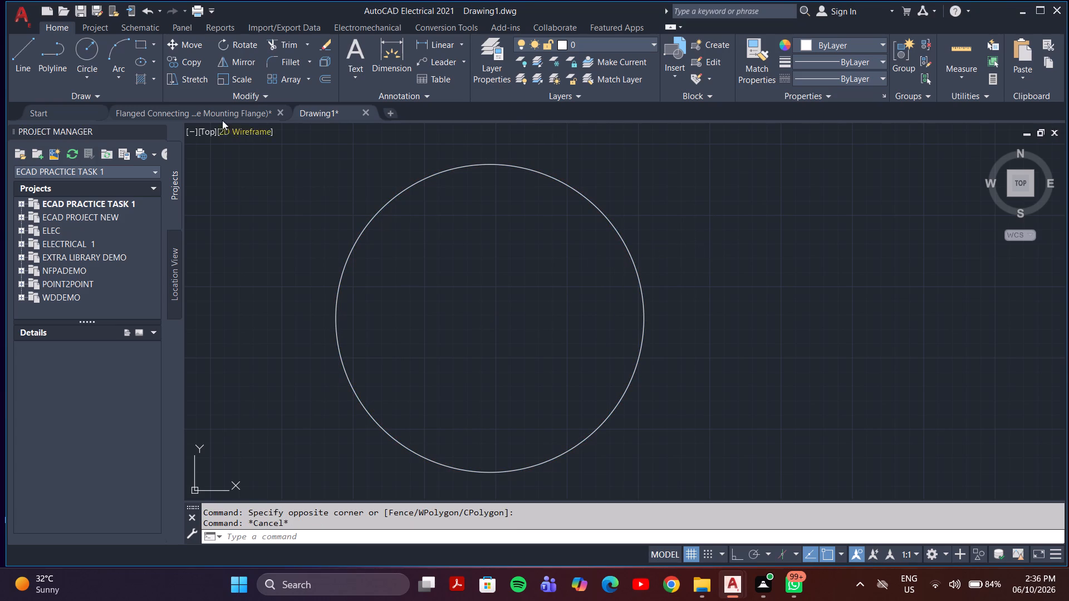
Modify the Standard dimension style to use an arrow size of 5.18 and a text height of 5.18.
click(343, 533)
key(d)
key(Return)
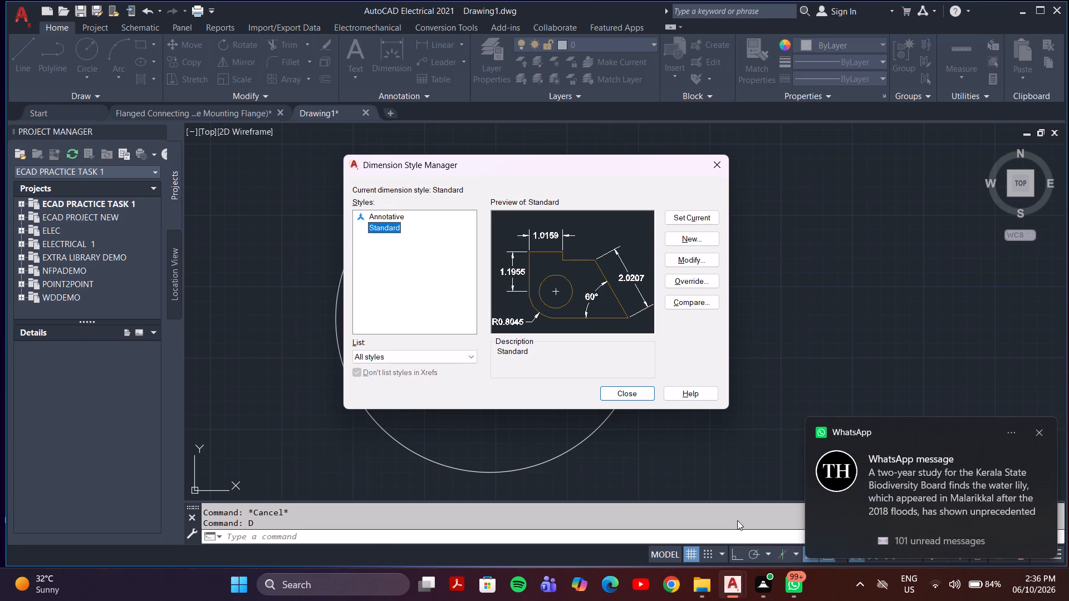
click(677, 264)
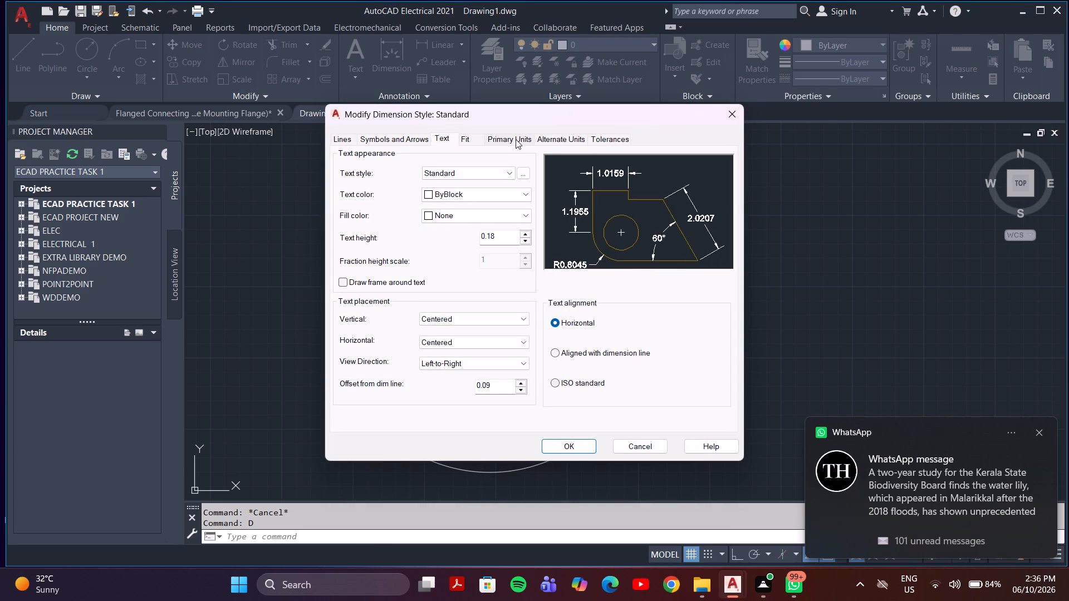
click(414, 140)
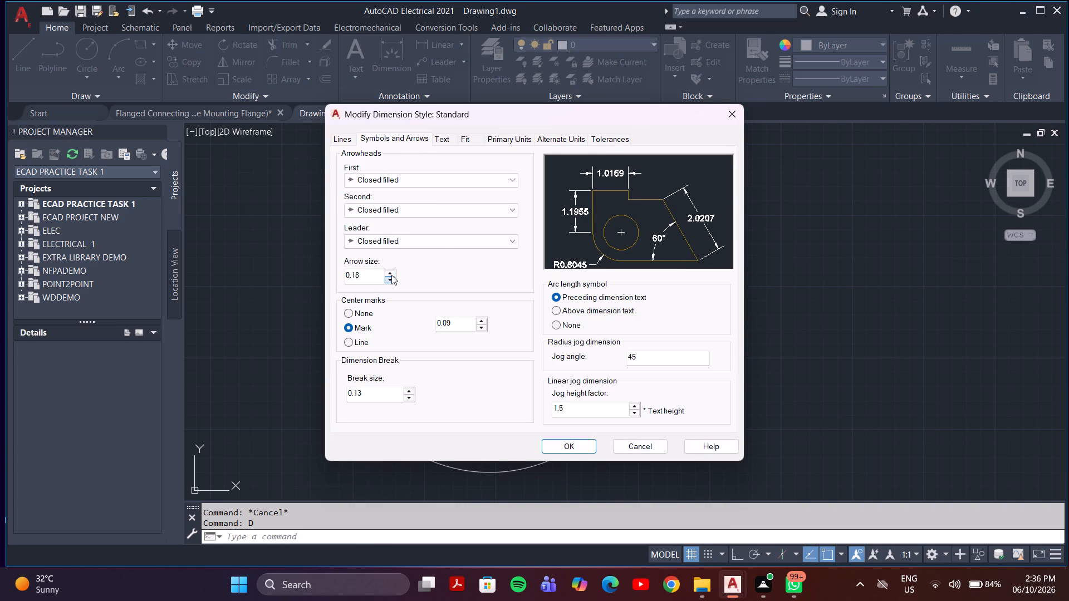
click(391, 273)
click(439, 140)
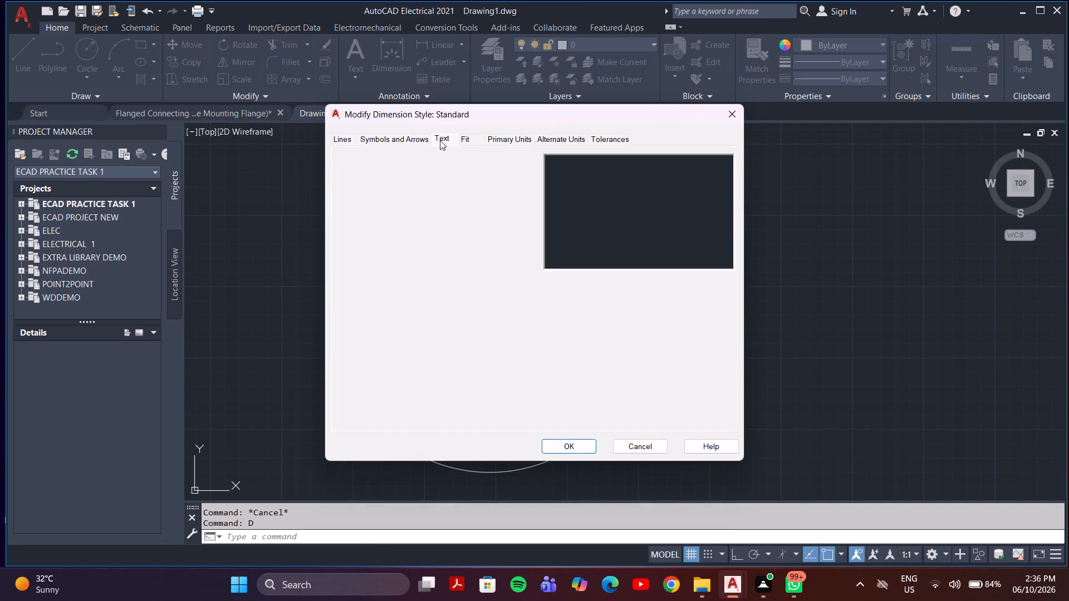
click(526, 230)
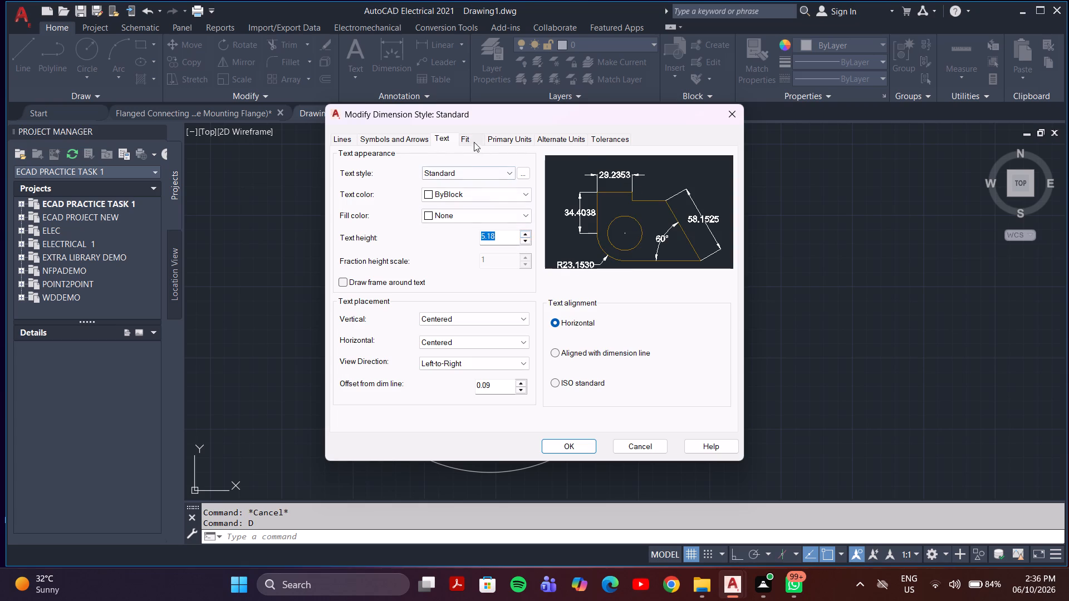
Set the Standard dimension style's linear precision to 0.0 and accept the style changes.
click(473, 141)
click(506, 141)
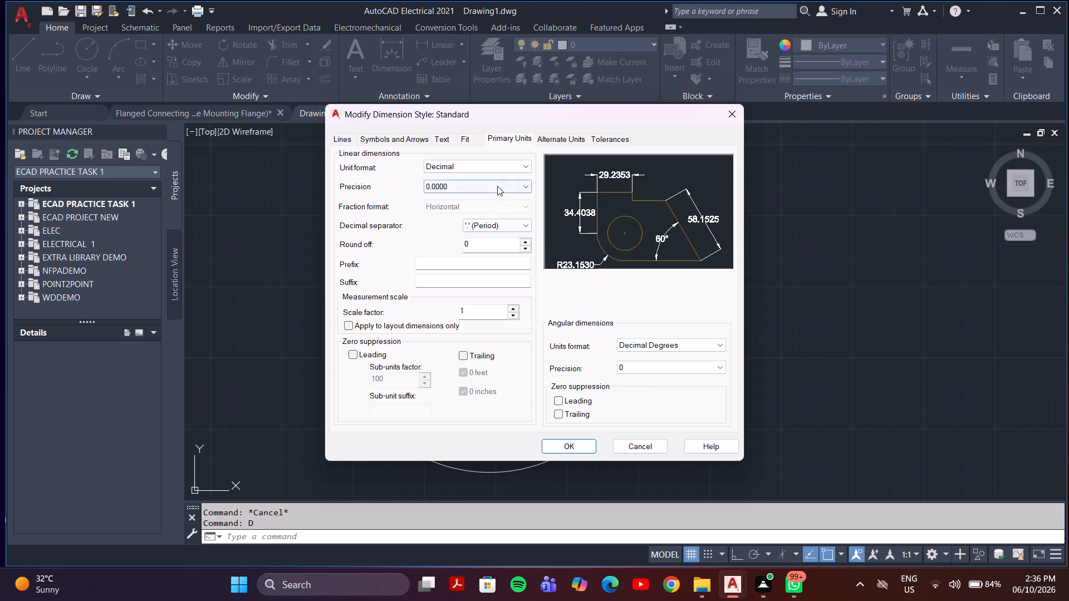
click(497, 186)
click(470, 204)
click(471, 191)
click(457, 204)
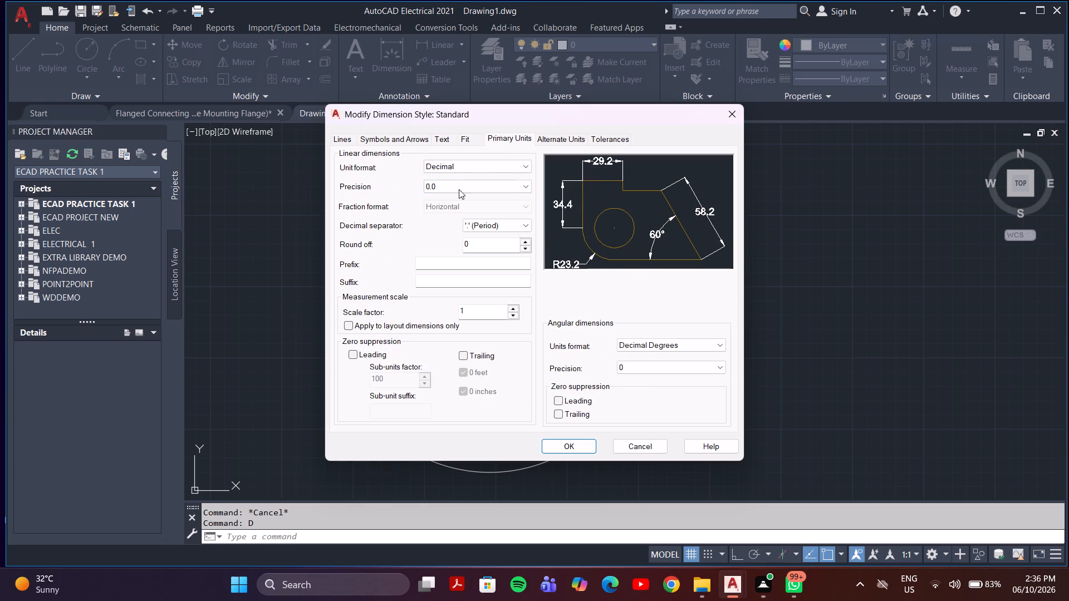
click(443, 141)
click(409, 139)
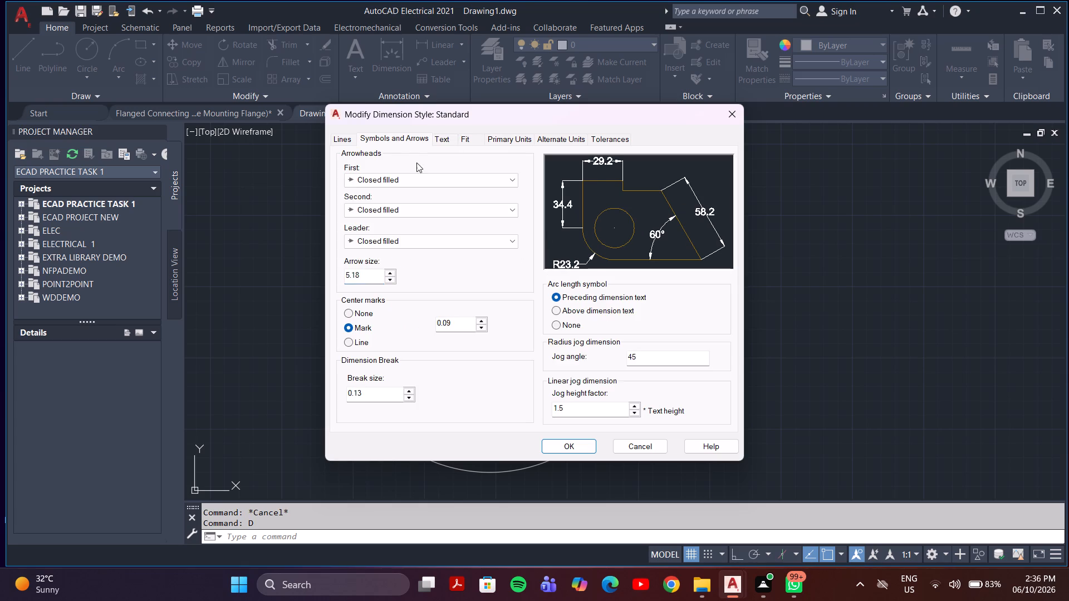
click(560, 443)
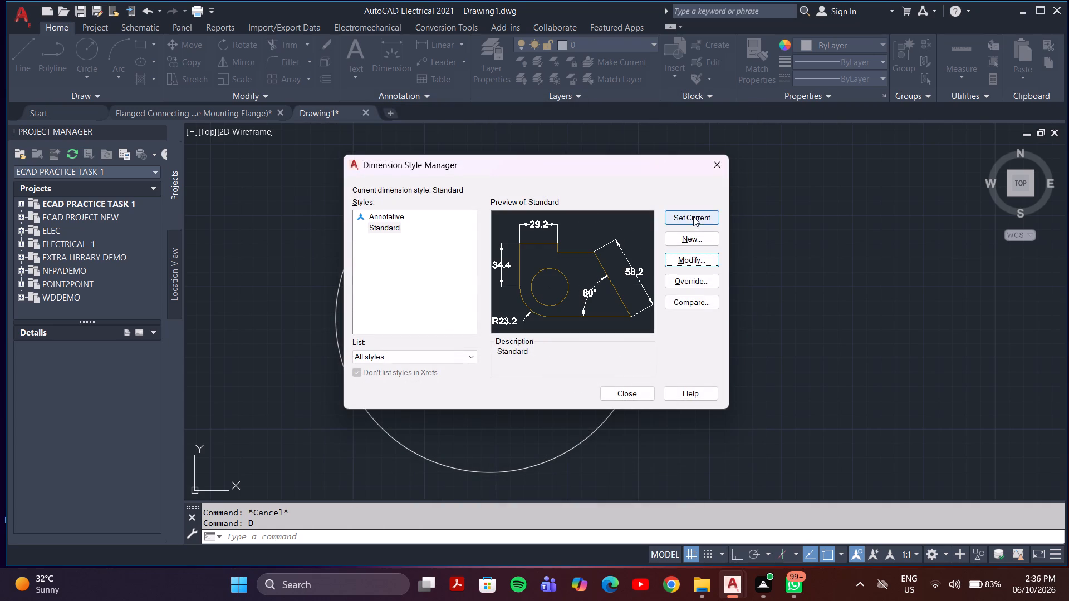
Make the Standard dimension style current and close the Dimension Style Manager.
click(693, 216)
click(697, 217)
click(638, 395)
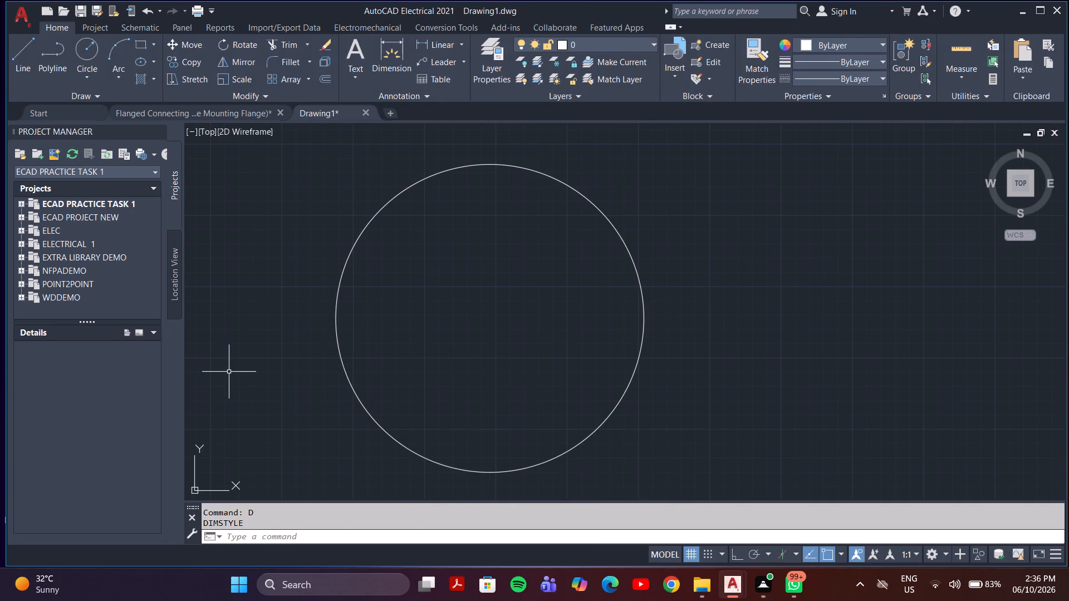
With Ortho on, draw a horizontal line 84 long from the circle's centre in the positive X direction.
key(l)
key(Return)
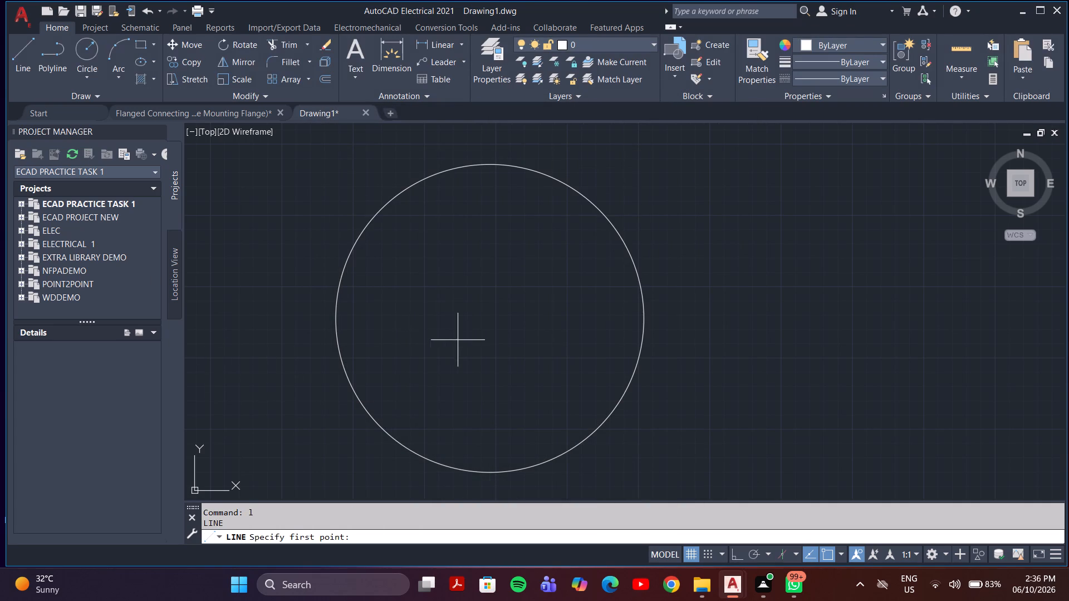
scroll(459, 341, down, 4)
click(464, 338)
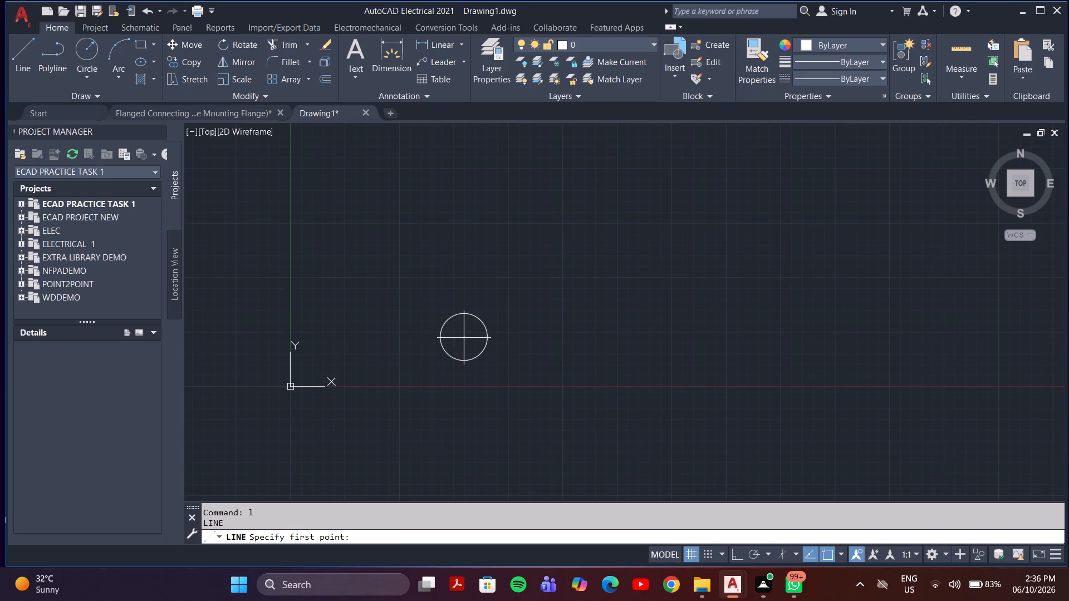
key(F8)
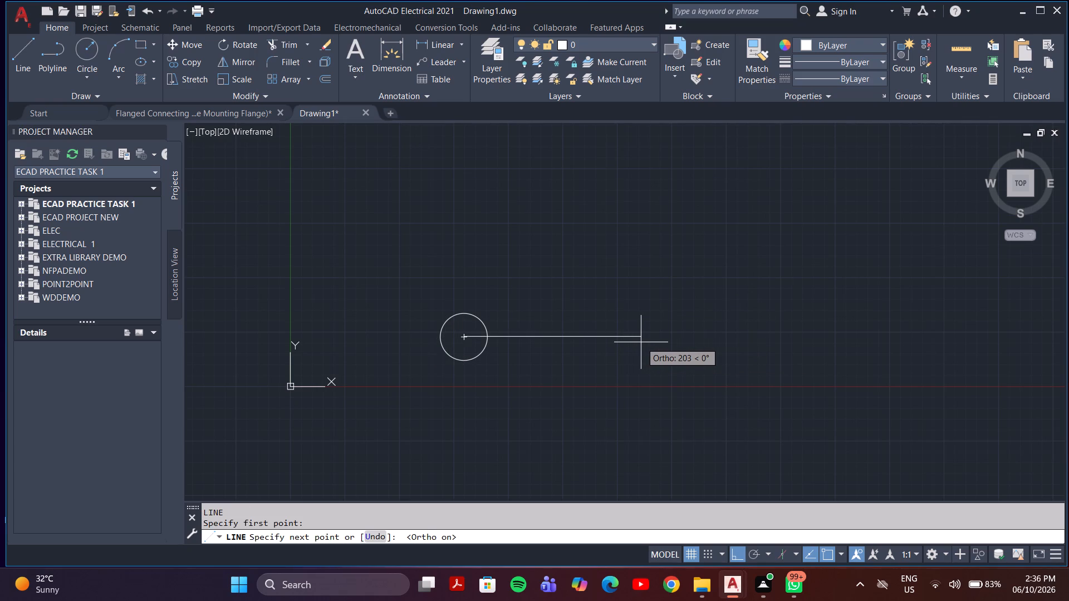
text(84)
key(Return)
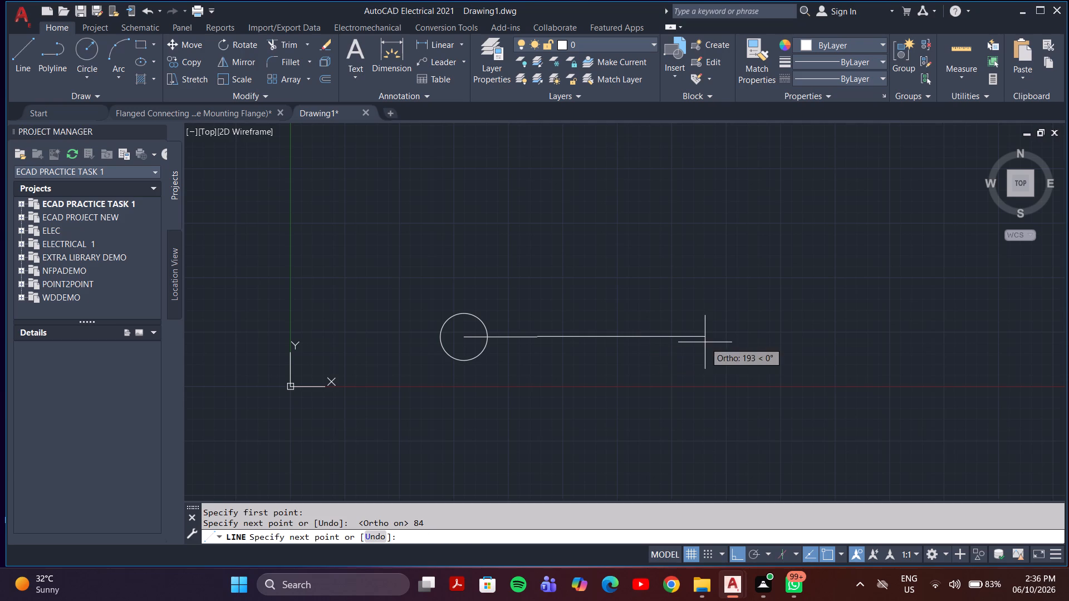
key(Escape)
Copy the circle from its centre to the free end of the 84-long line.
scroll(521, 362, up, 2)
middle_drag(563, 347, 633, 362)
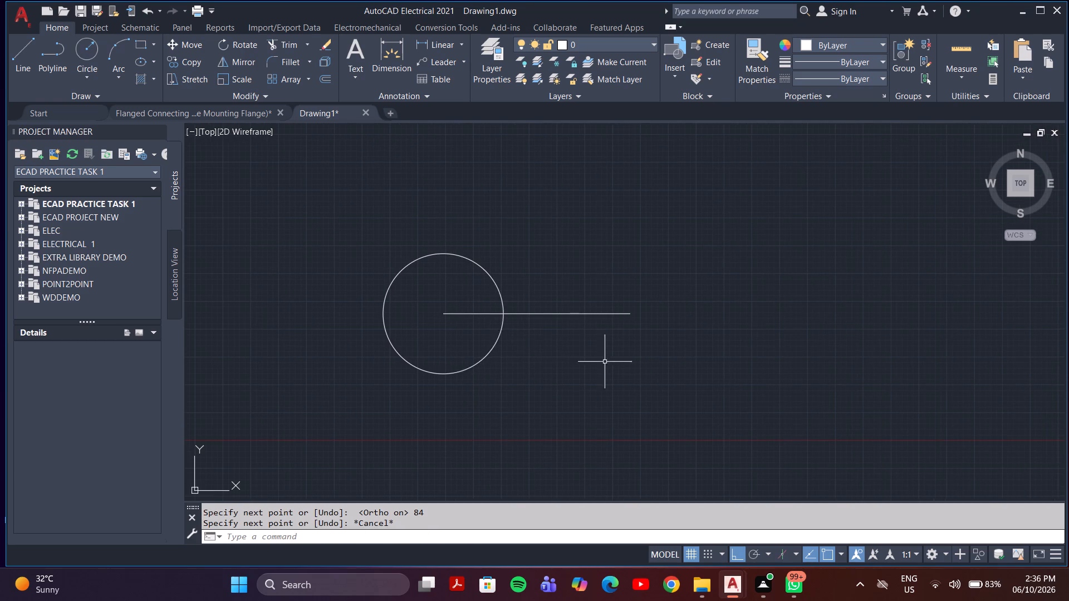
click(469, 372)
click(456, 363)
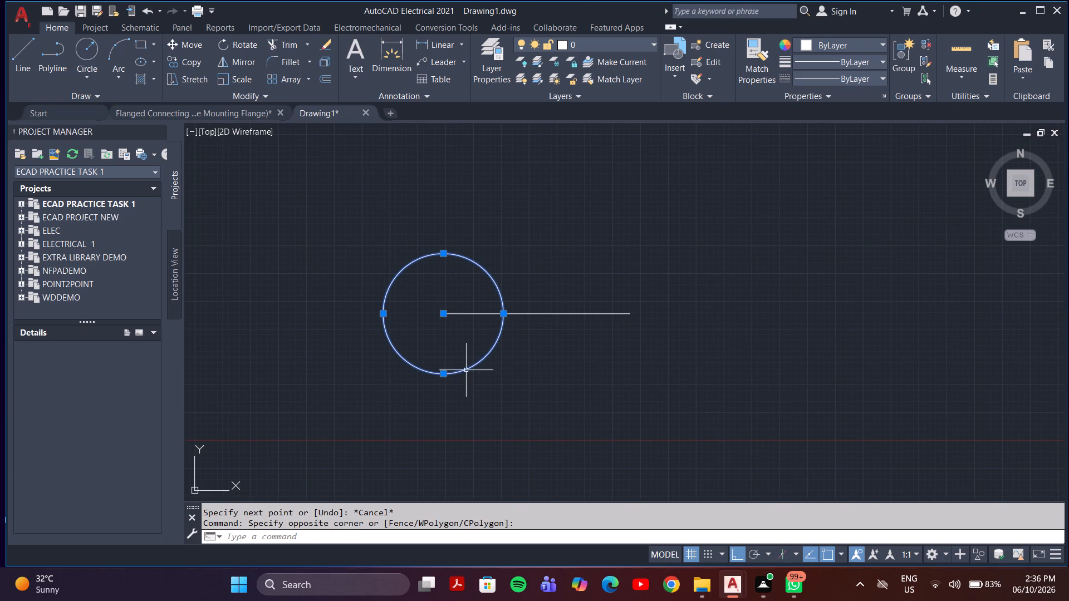
key(c)
key(o)
key(Return)
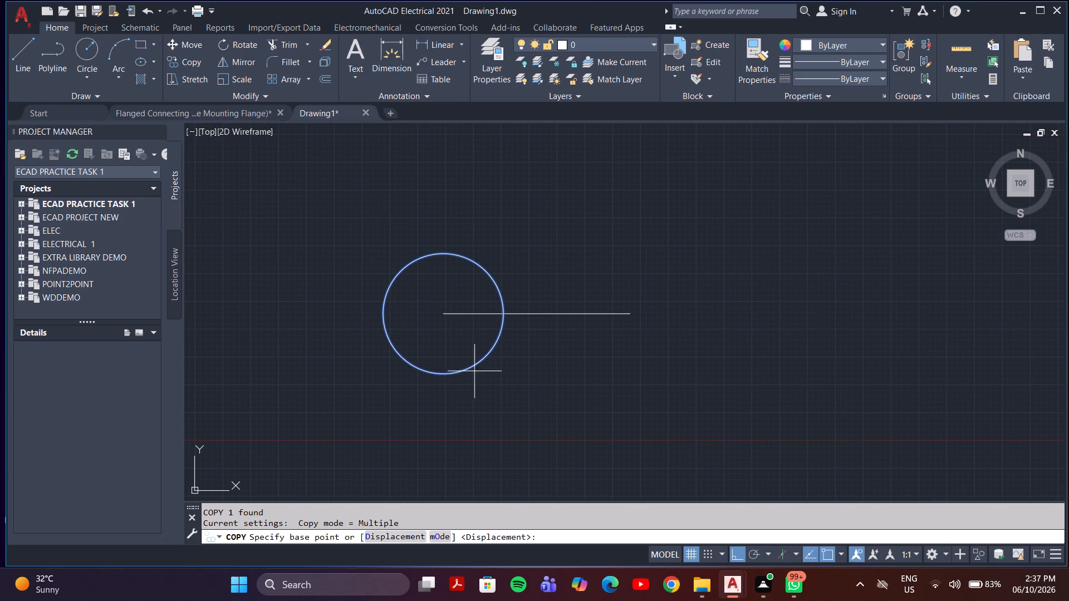
click(443, 313)
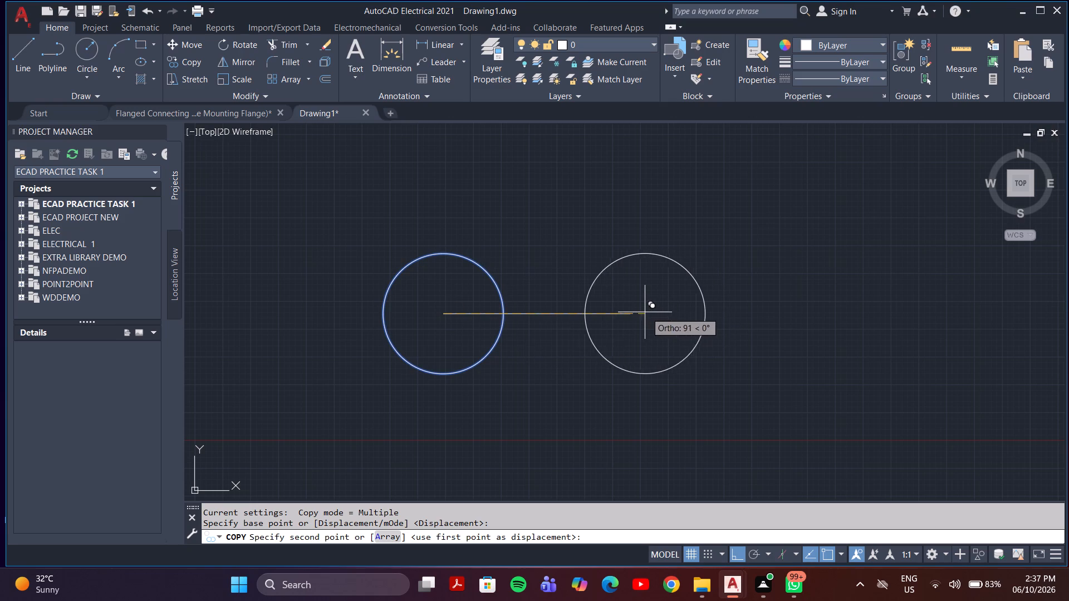
click(630, 314)
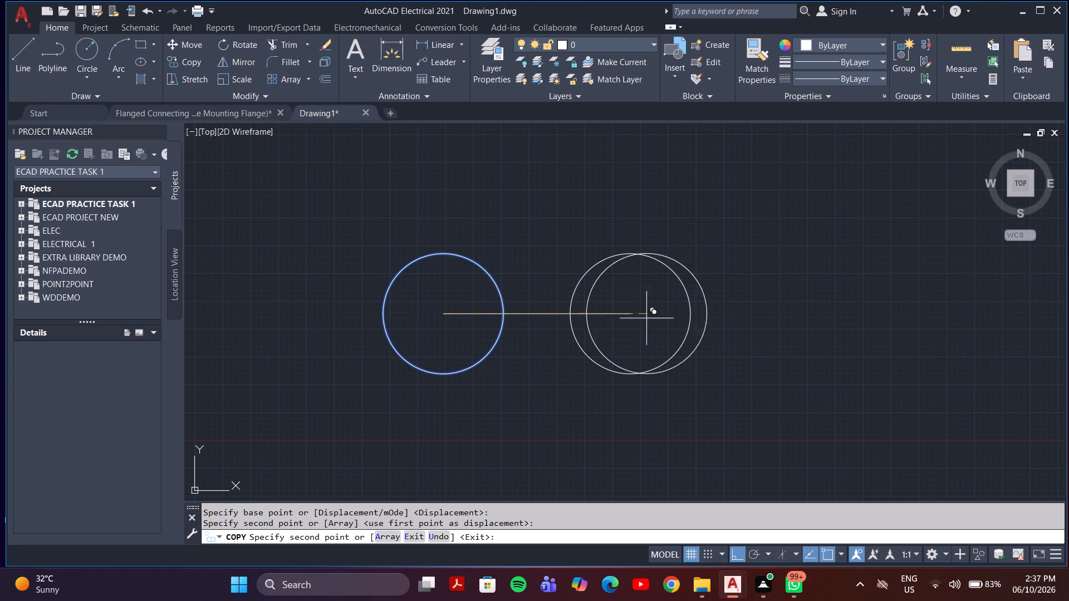
key(Escape)
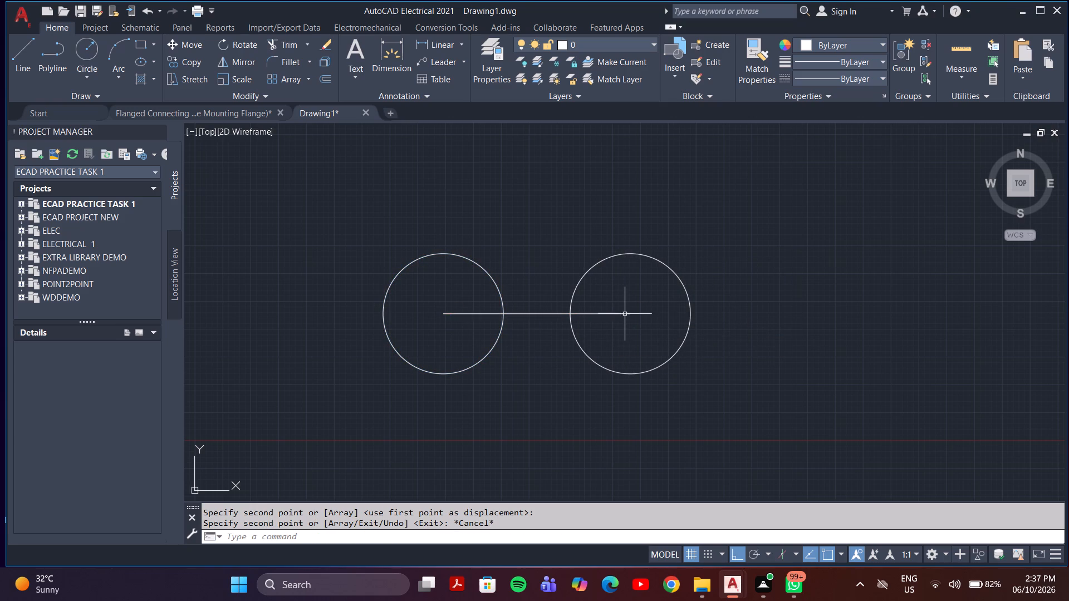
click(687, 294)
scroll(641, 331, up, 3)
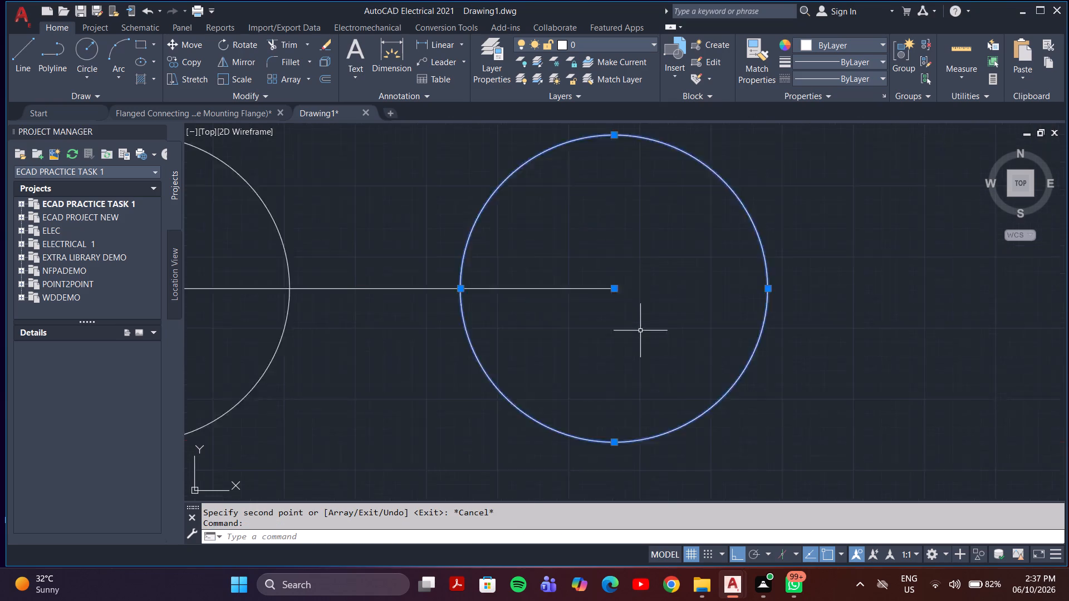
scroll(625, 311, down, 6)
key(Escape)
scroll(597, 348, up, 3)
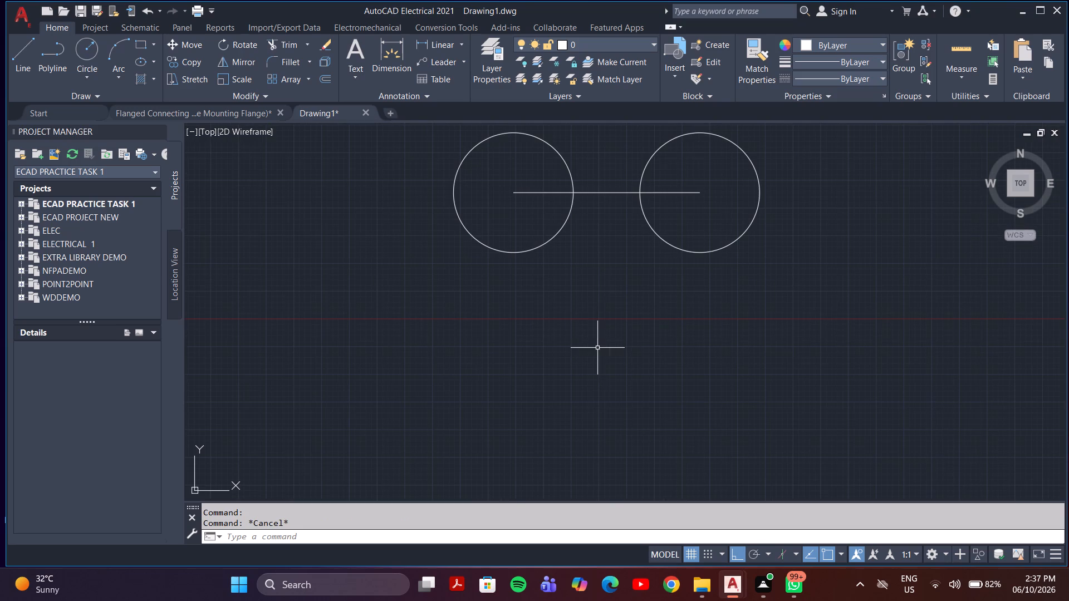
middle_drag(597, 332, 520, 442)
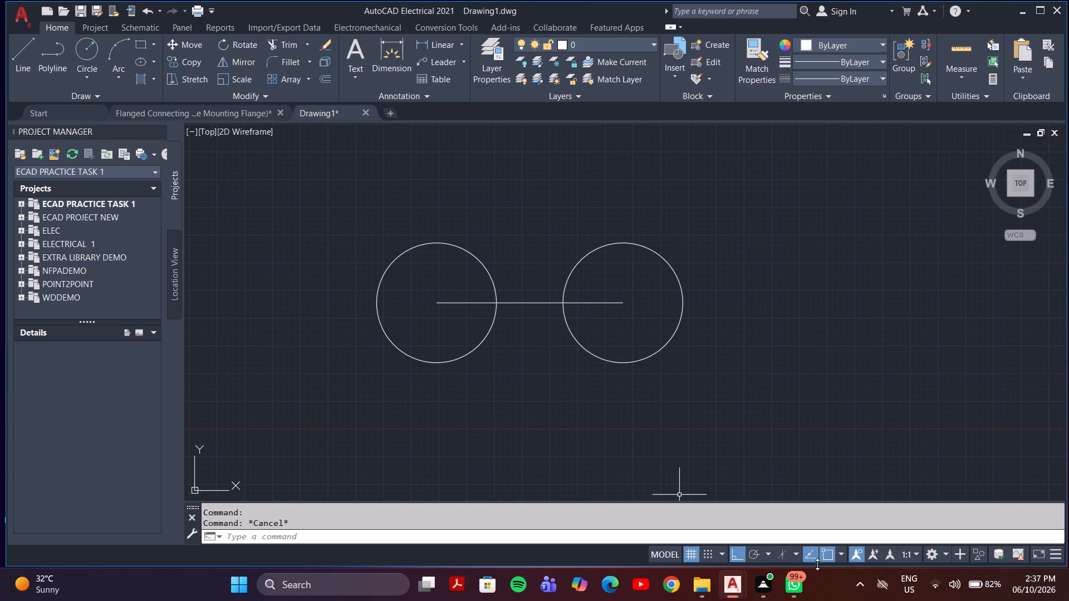
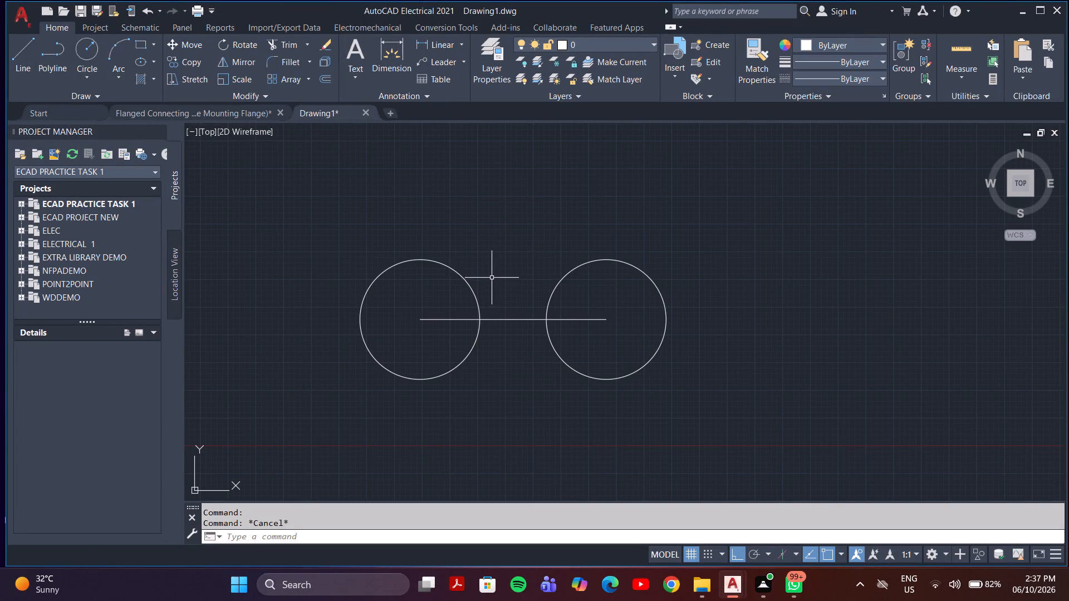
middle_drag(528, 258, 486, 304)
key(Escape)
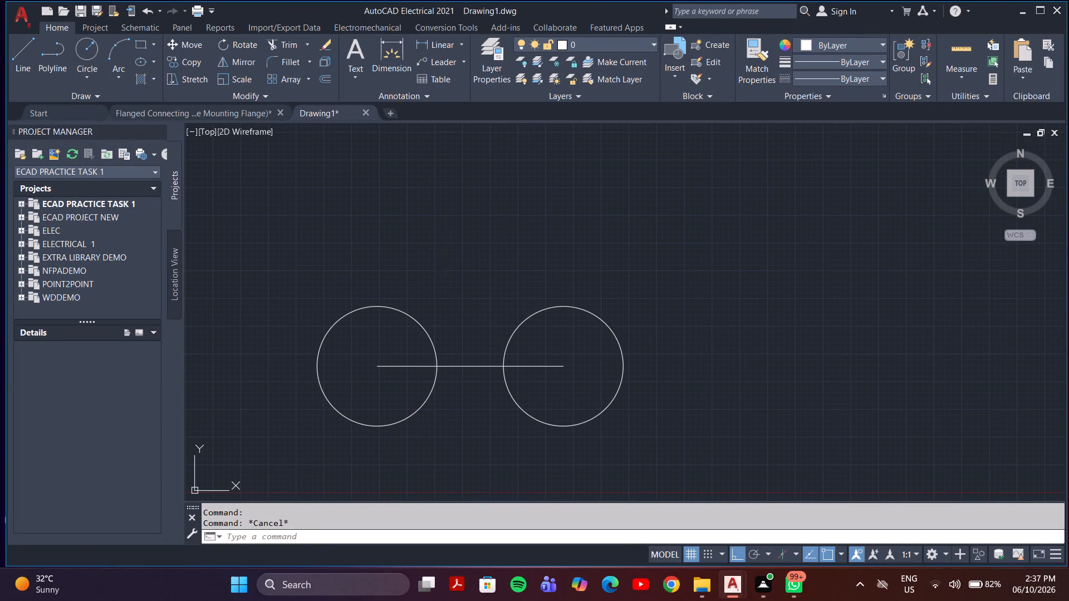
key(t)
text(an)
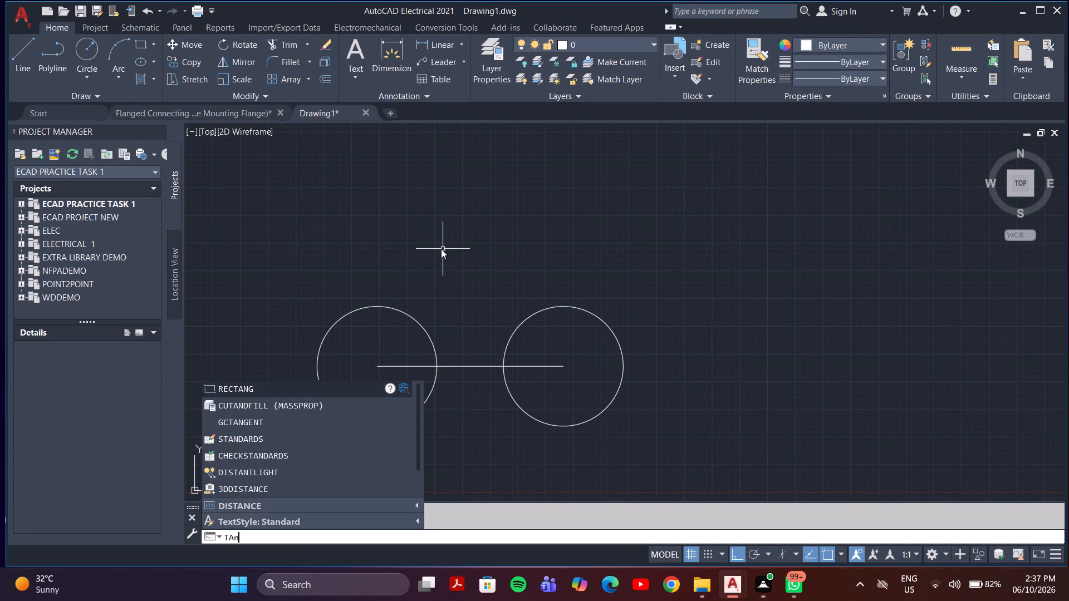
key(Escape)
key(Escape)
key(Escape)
Draw a Tan, Tan, Radius circle of radius 100 tangent to the upper inner sides of both 27-radius circles.
click(89, 58)
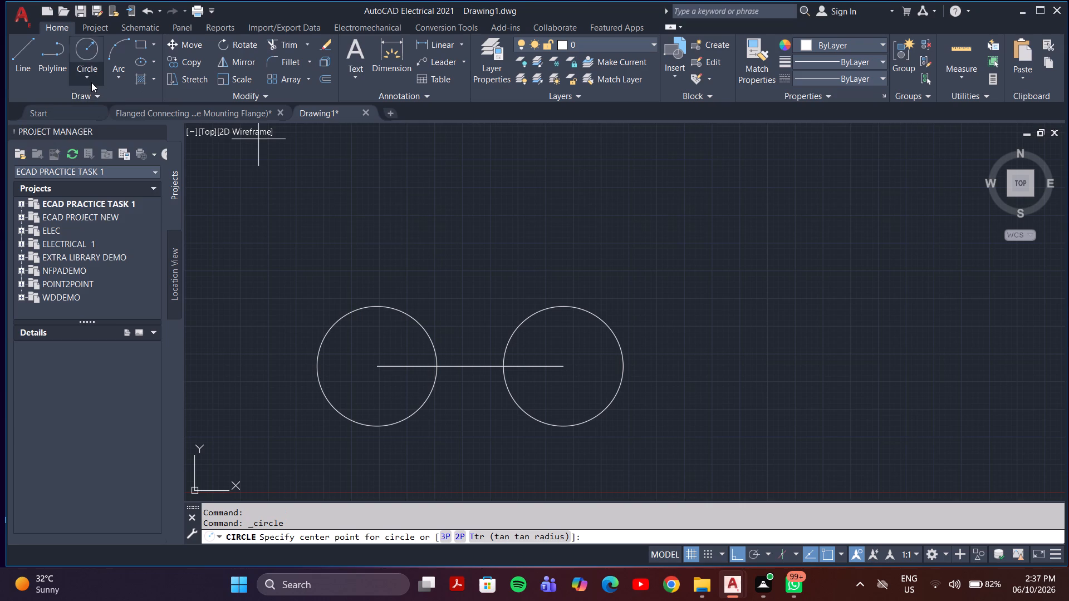
click(91, 82)
click(130, 224)
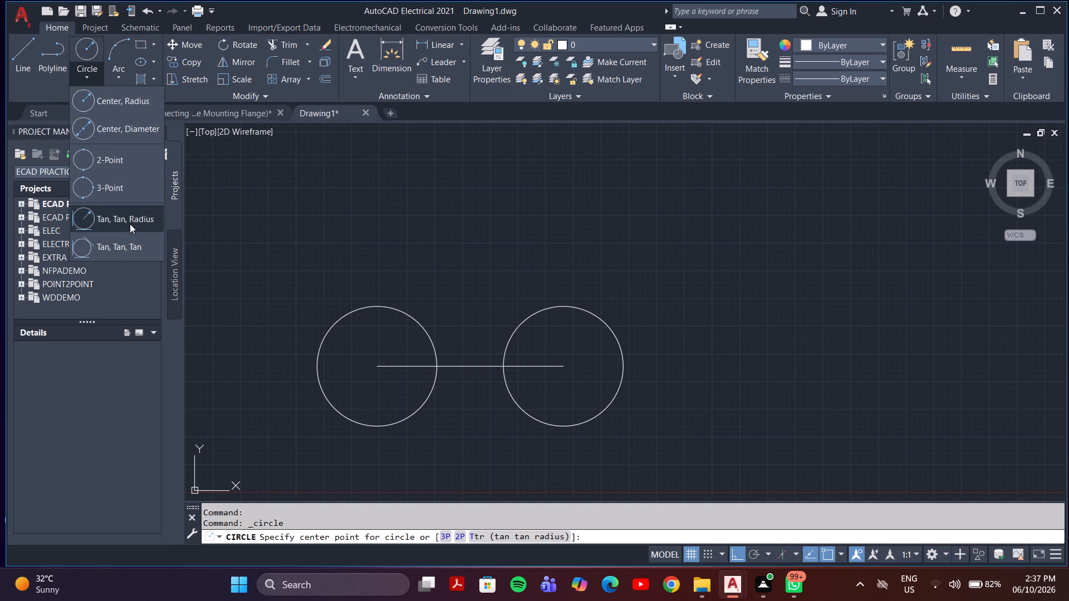
click(421, 327)
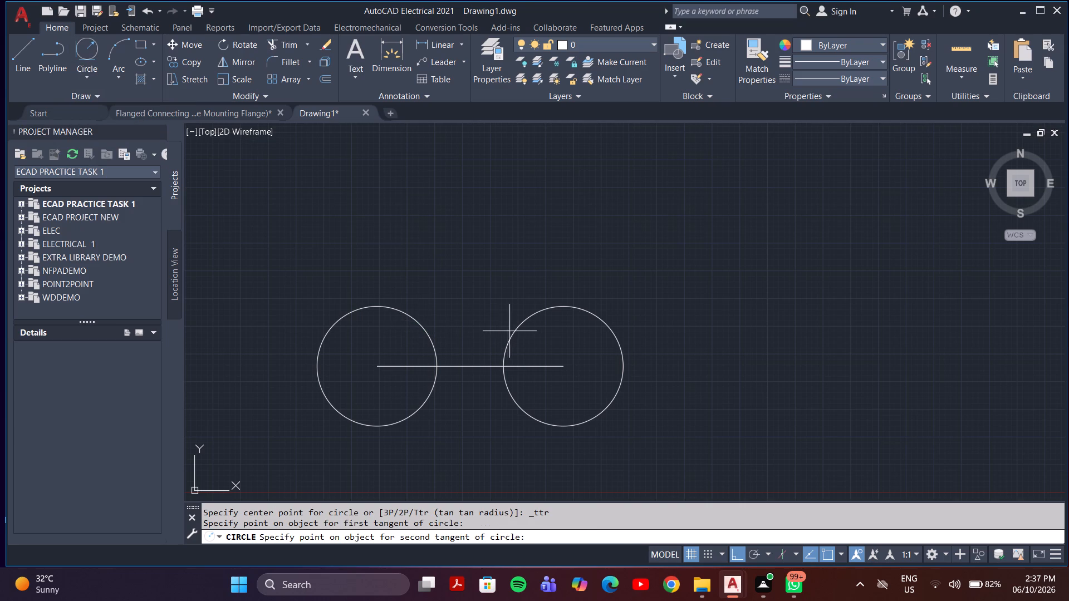
click(513, 328)
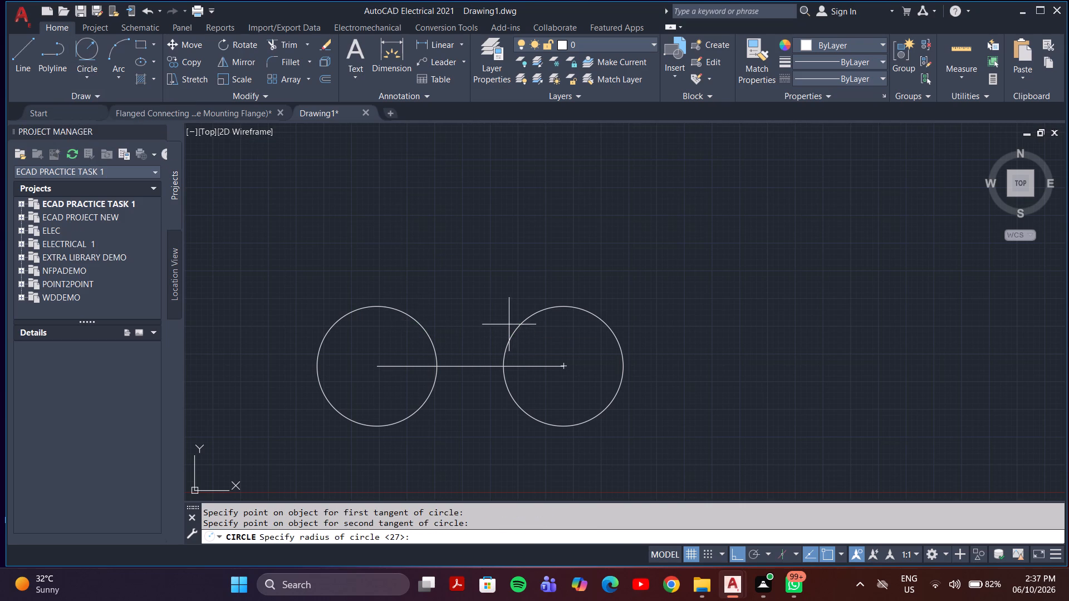
click(432, 534)
text(100)
key(Return)
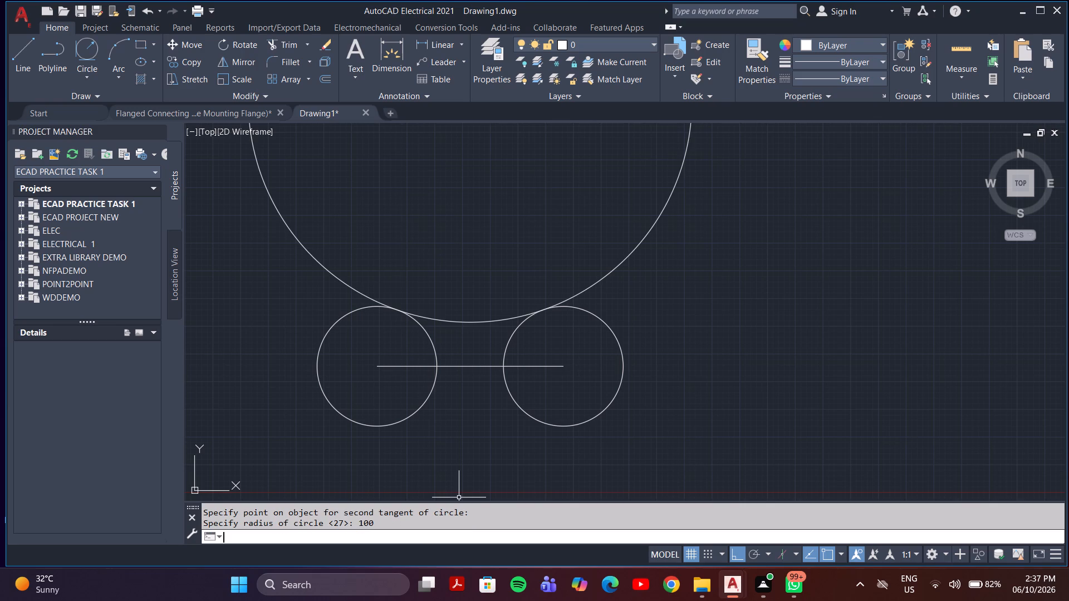
Trim away the large circle's upper part, leaving only the concave arc between its two tangent points.
scroll(506, 331, down, 2)
middle_drag(508, 334, 514, 366)
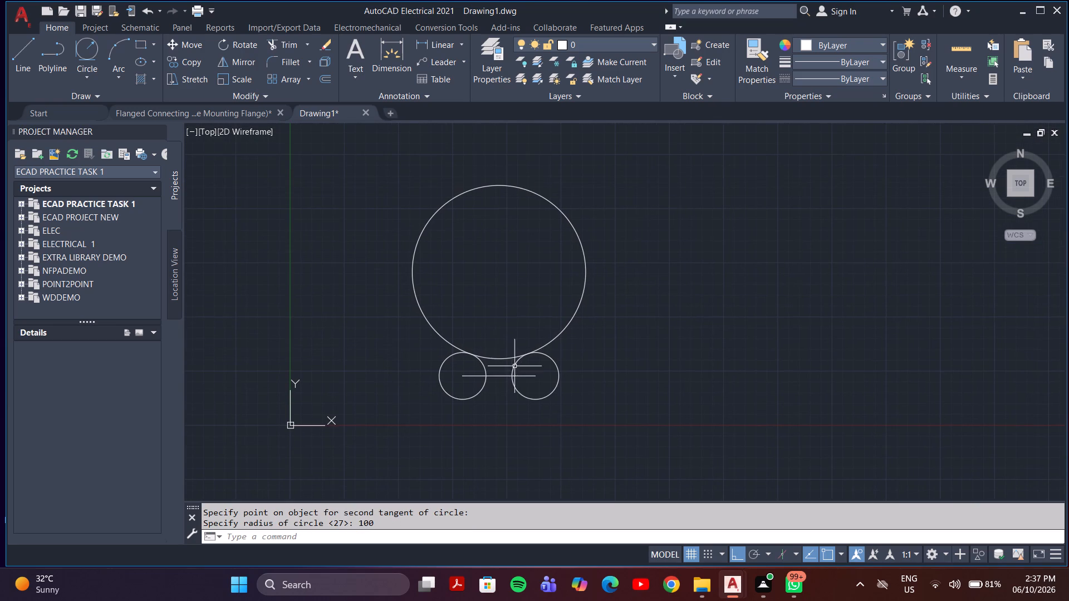
text(tr)
key(Return)
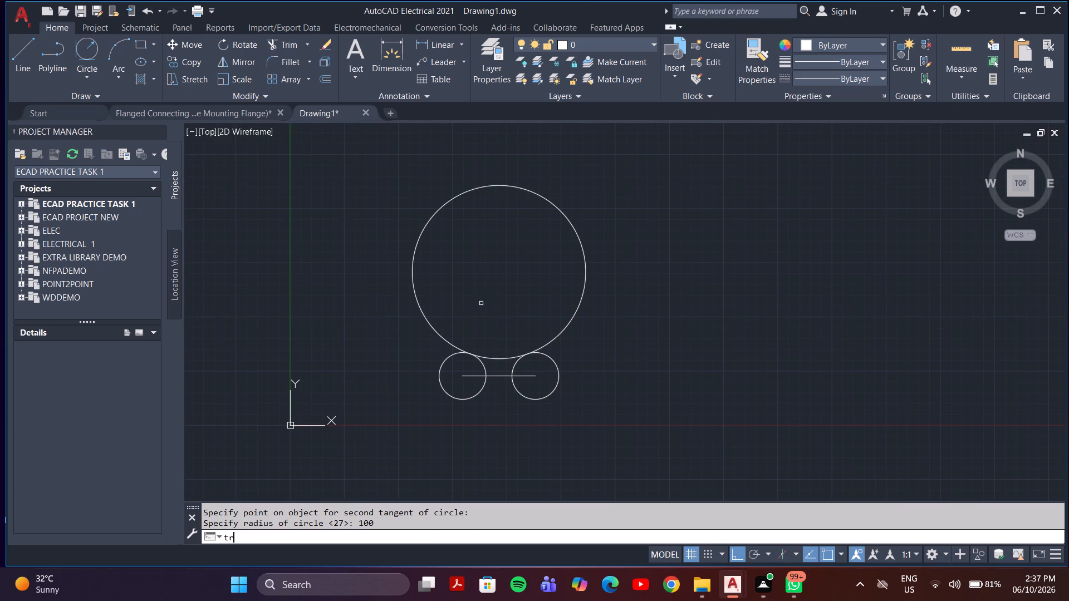
click(415, 299)
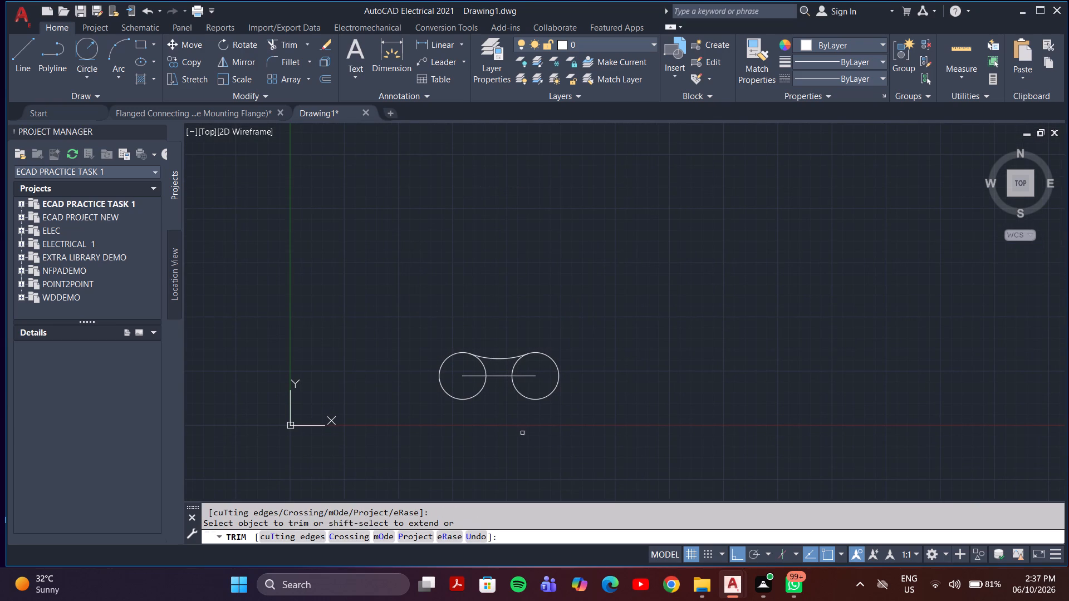
key(Escape)
Mirror the concave arc about the horizontal line joining the two circle centres, keeping the source arc.
key(m)
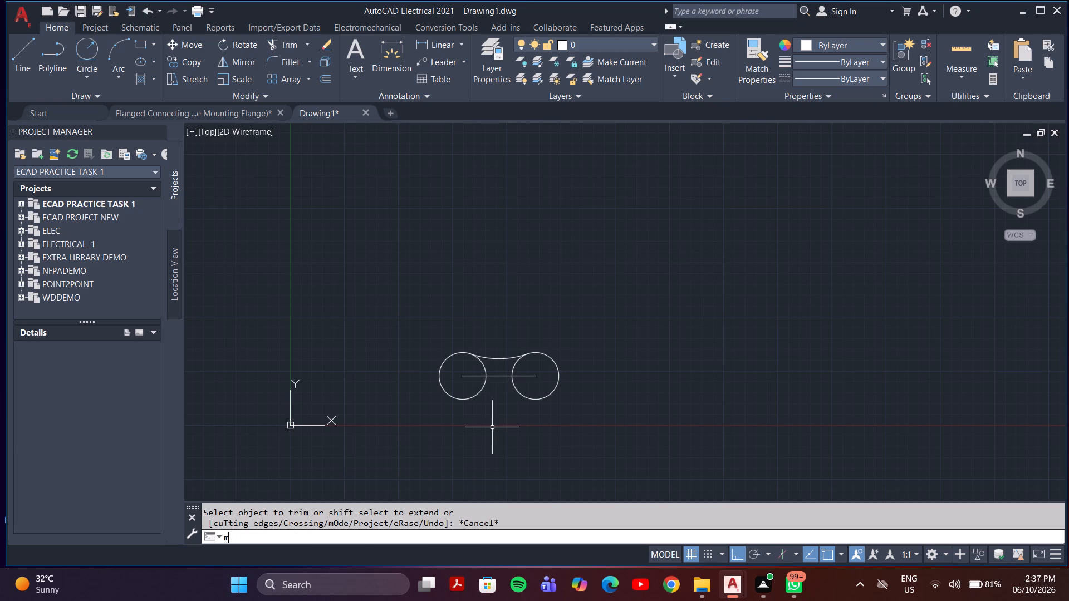
key(i)
key(Return)
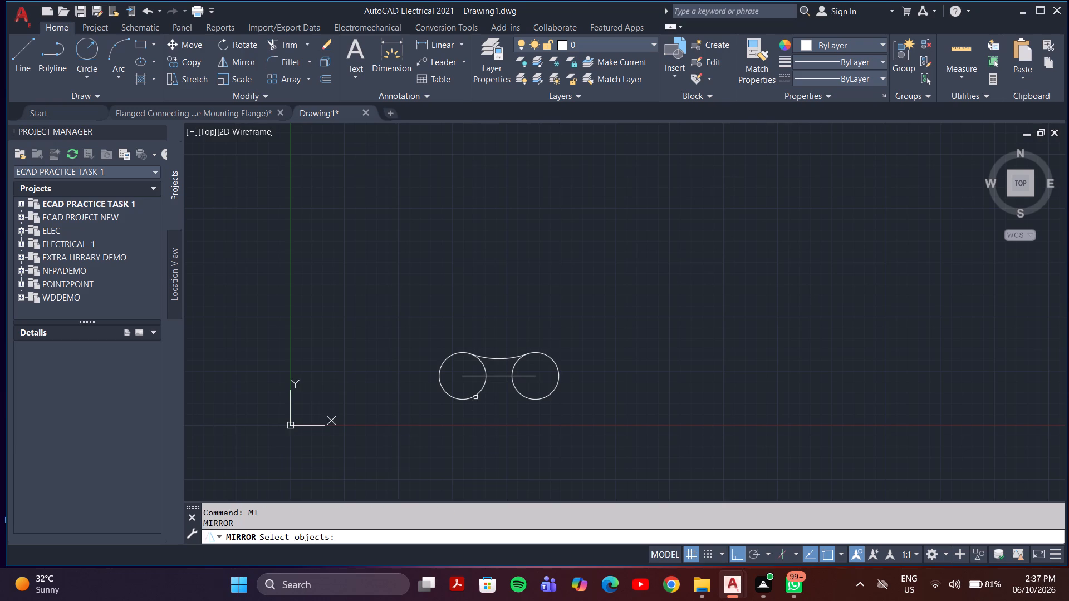
click(496, 360)
key(Return)
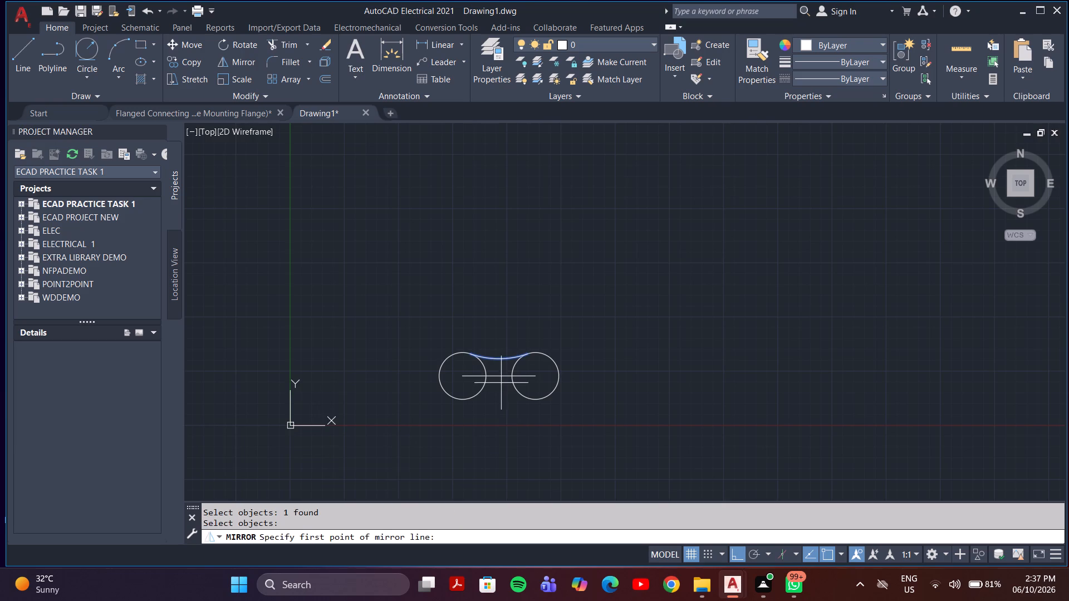
click(536, 376)
click(463, 376)
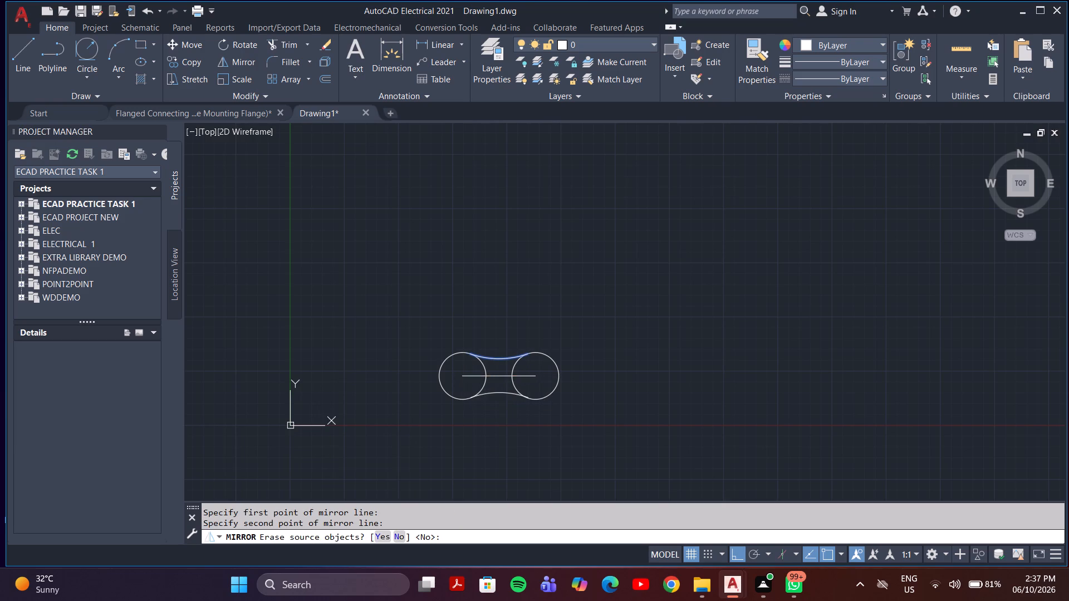
key(Return)
Draw a circle of radius 12 centred on the midpoint of the horizontal centre line.
scroll(509, 394, down, 1)
scroll(499, 393, up, 4)
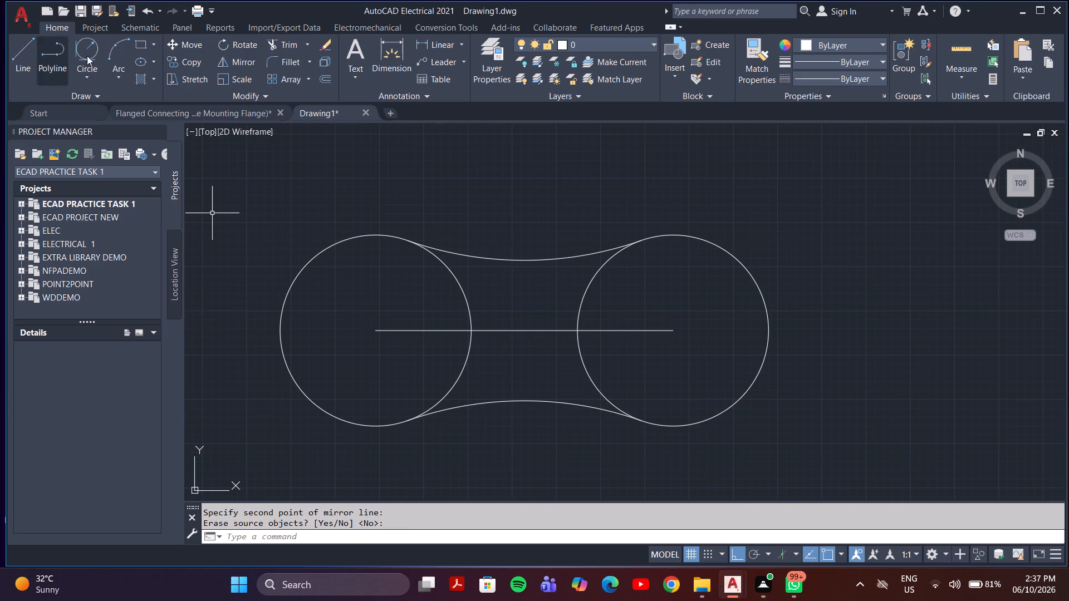
click(94, 68)
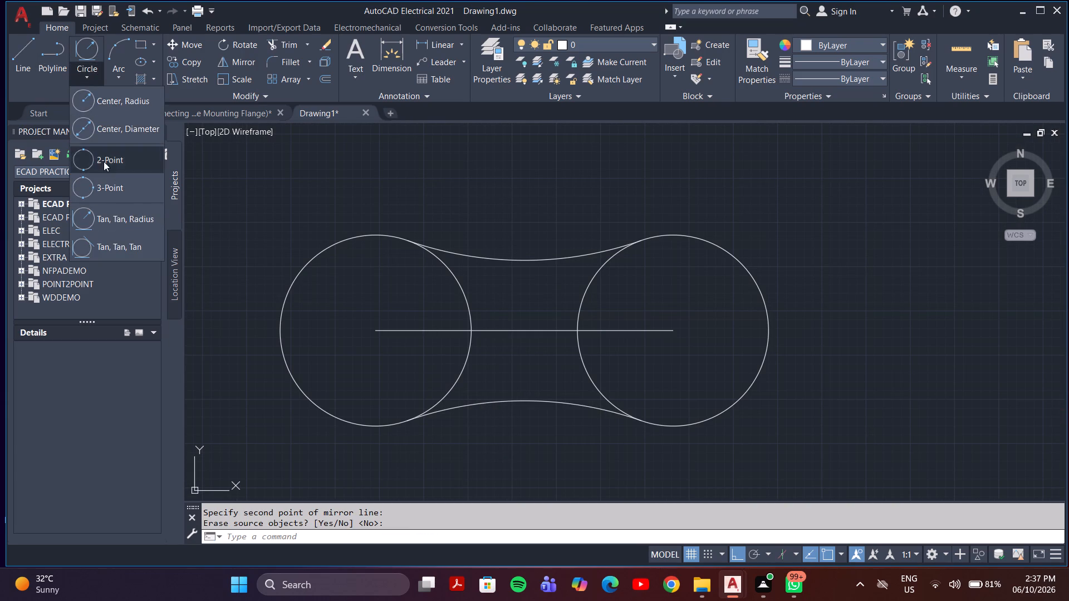
click(94, 73)
click(89, 72)
click(106, 99)
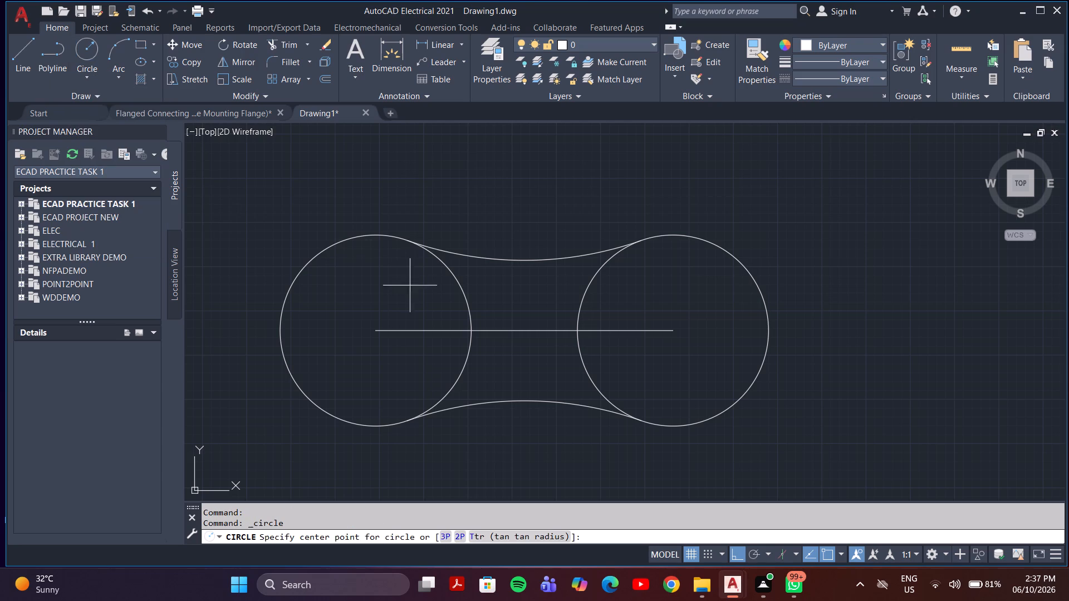
click(528, 331)
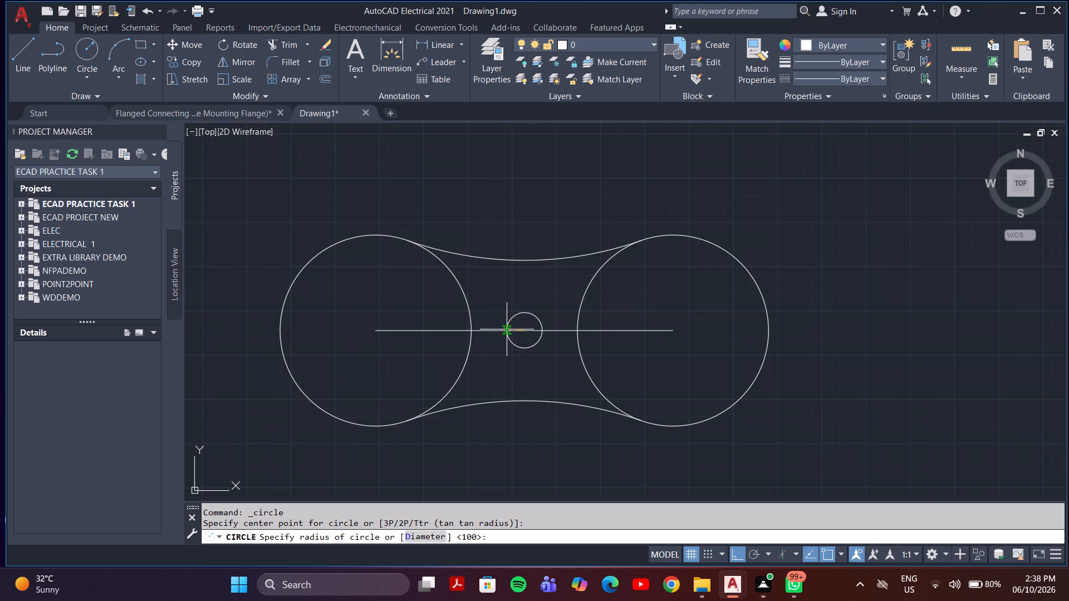
key(1)
key(2)
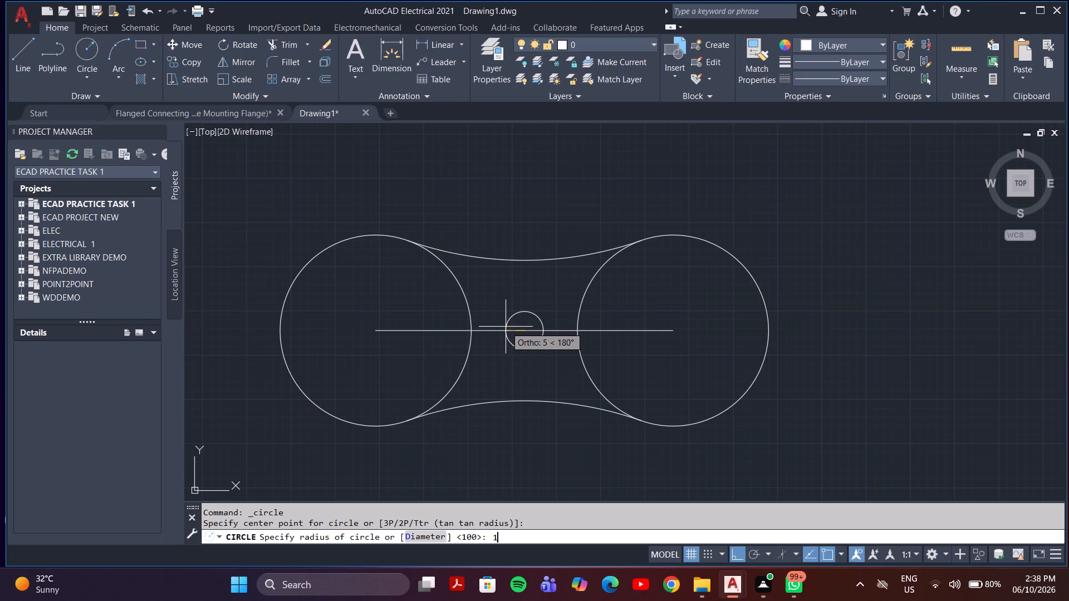
key(Return)
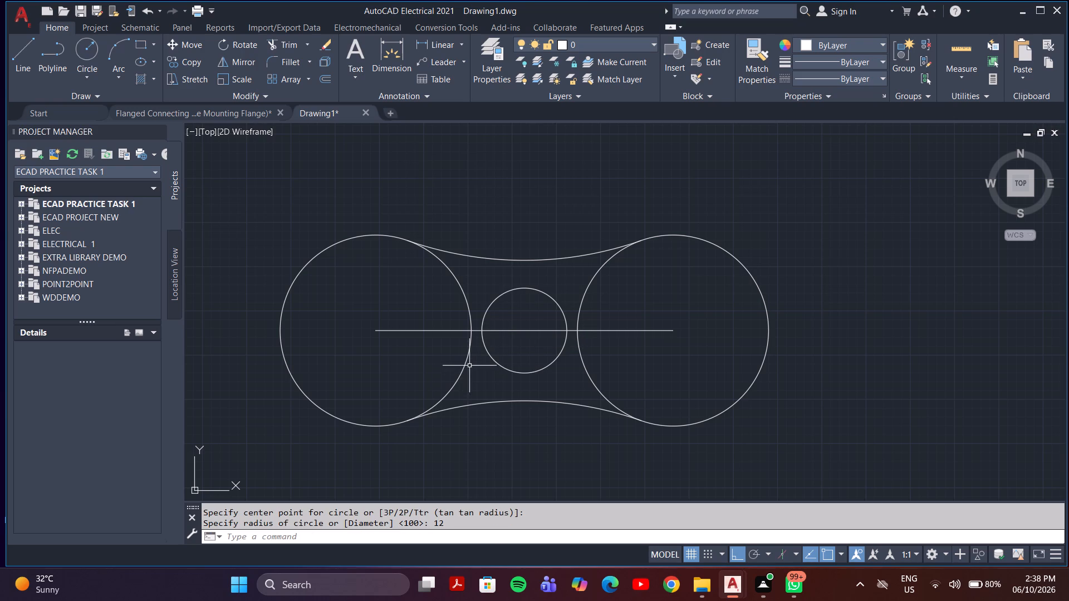
Draw a small circle centred where the centre line crosses the right-hand large circle, its radius reaching the middle circle's right quadrant.
click(14, 60)
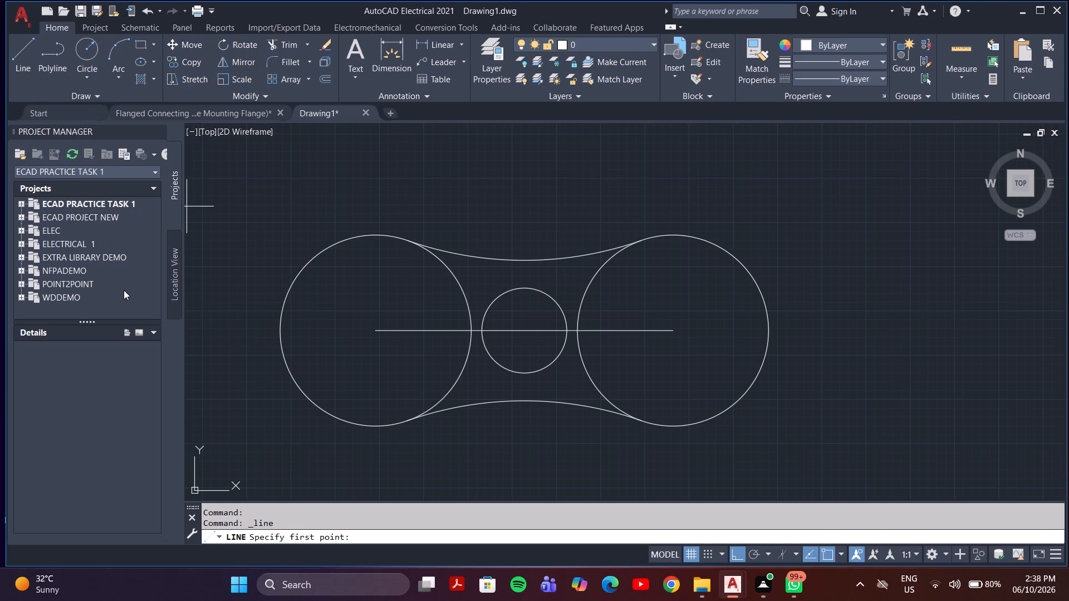
click(94, 51)
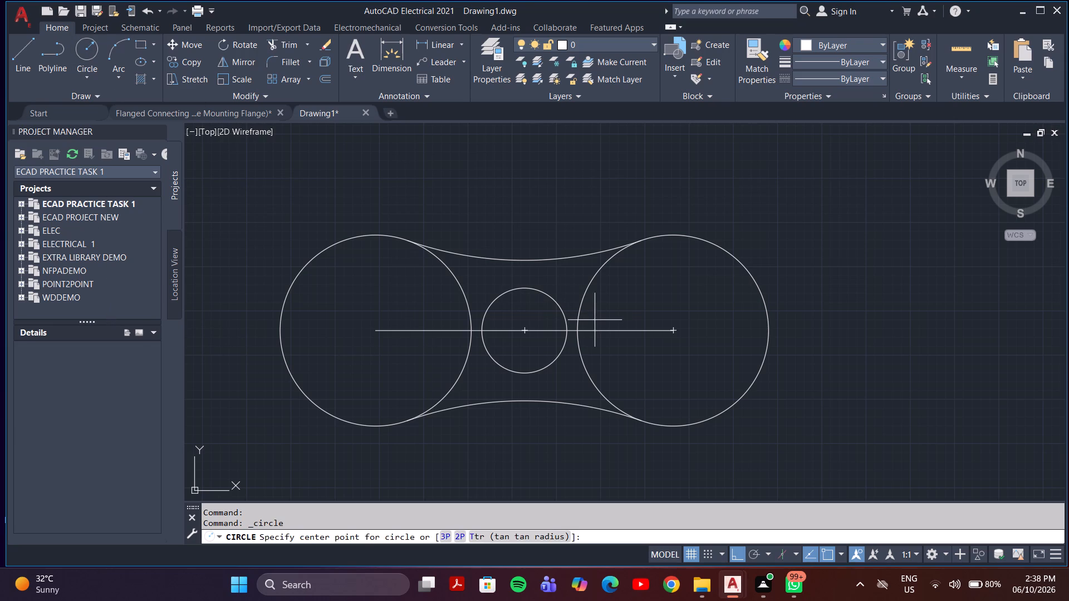
click(578, 332)
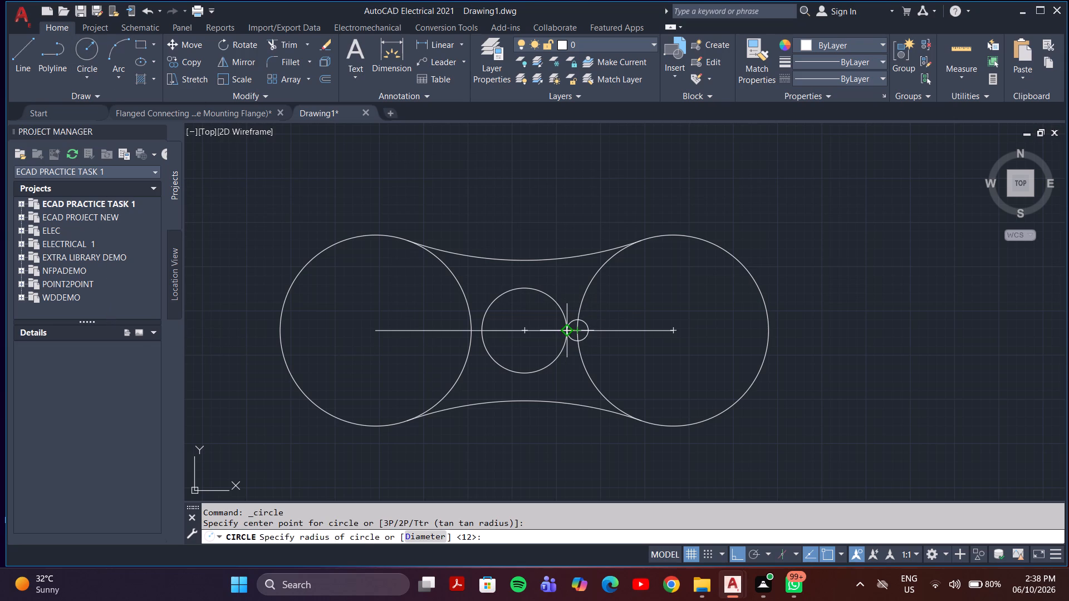
click(566, 329)
key(grave)
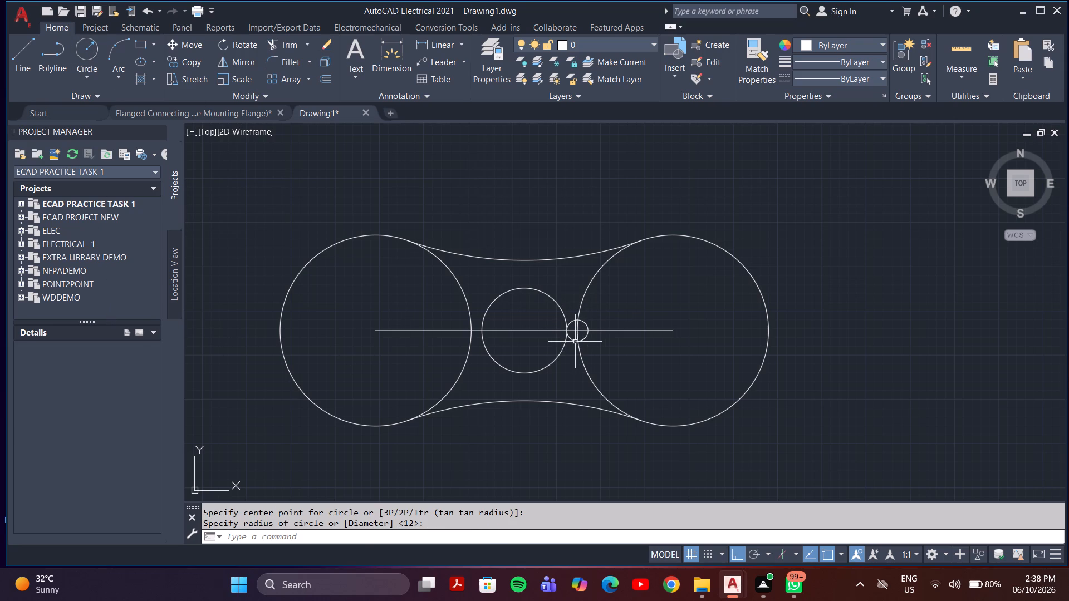
key(Escape)
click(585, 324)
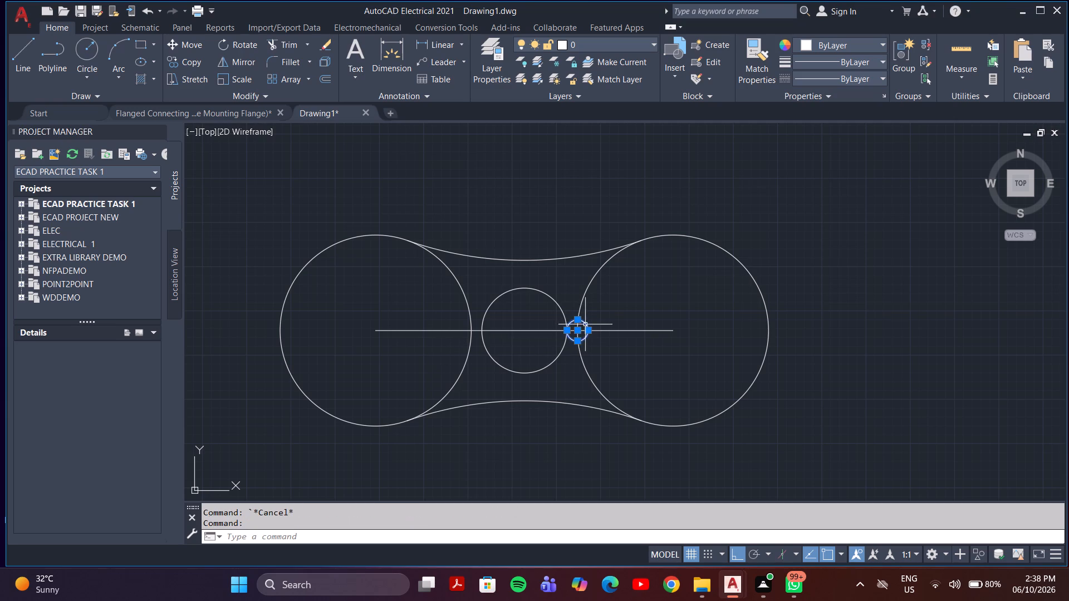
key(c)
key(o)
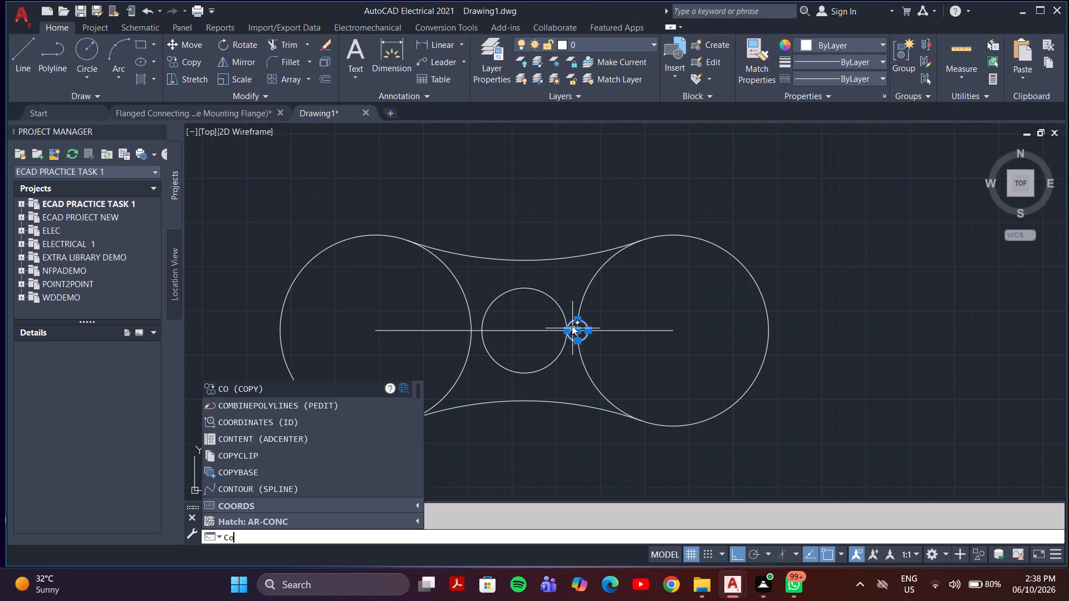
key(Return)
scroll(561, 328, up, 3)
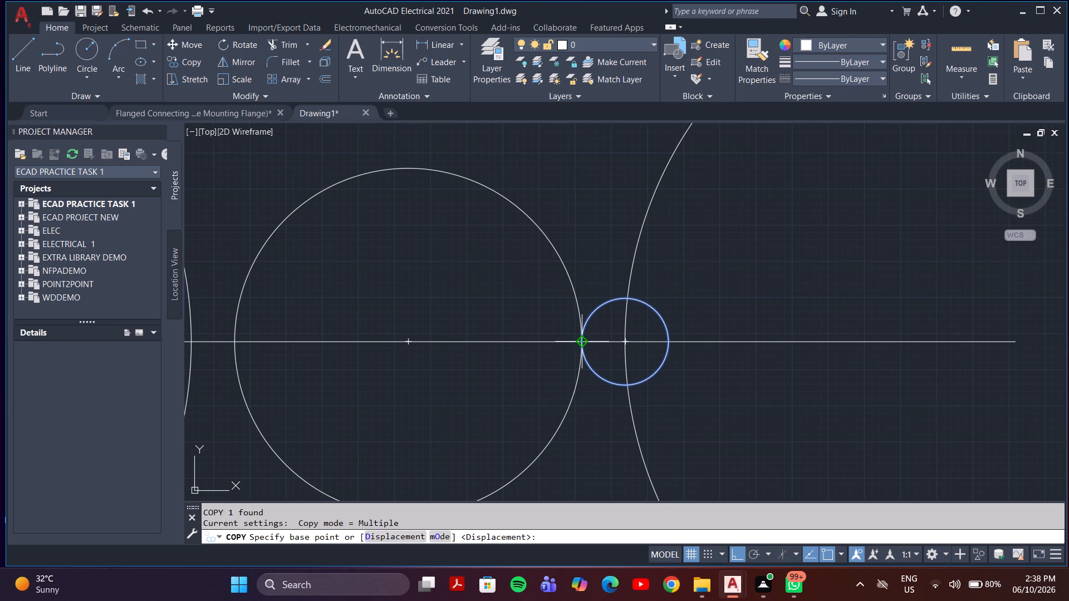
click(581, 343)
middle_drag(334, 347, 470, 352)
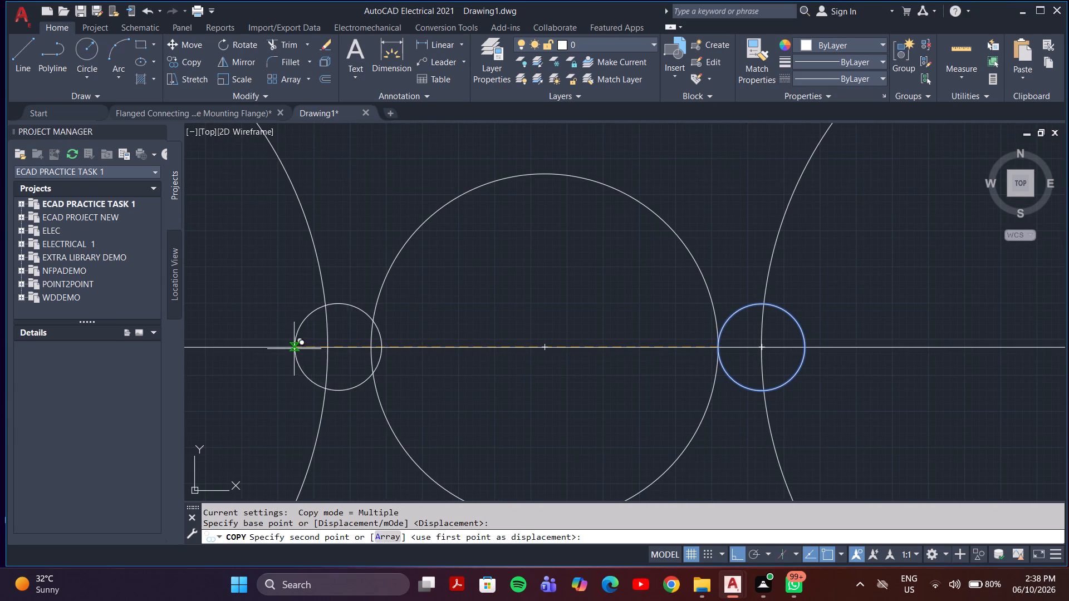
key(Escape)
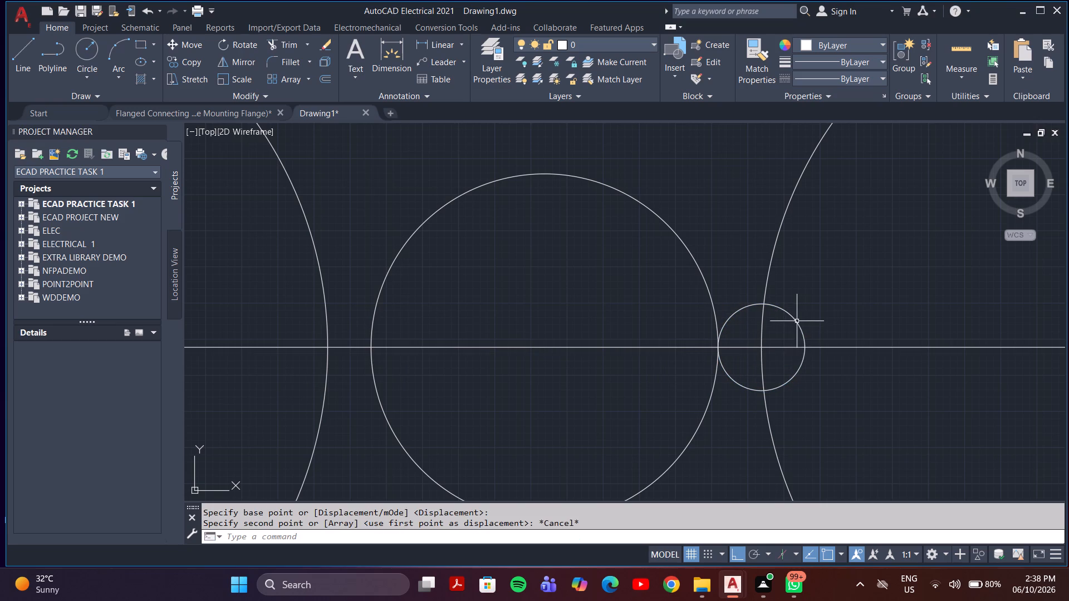
Copy the small circle from its right quadrant to the middle circle's left quadrant.
click(797, 321)
key(c)
key(o)
key(Return)
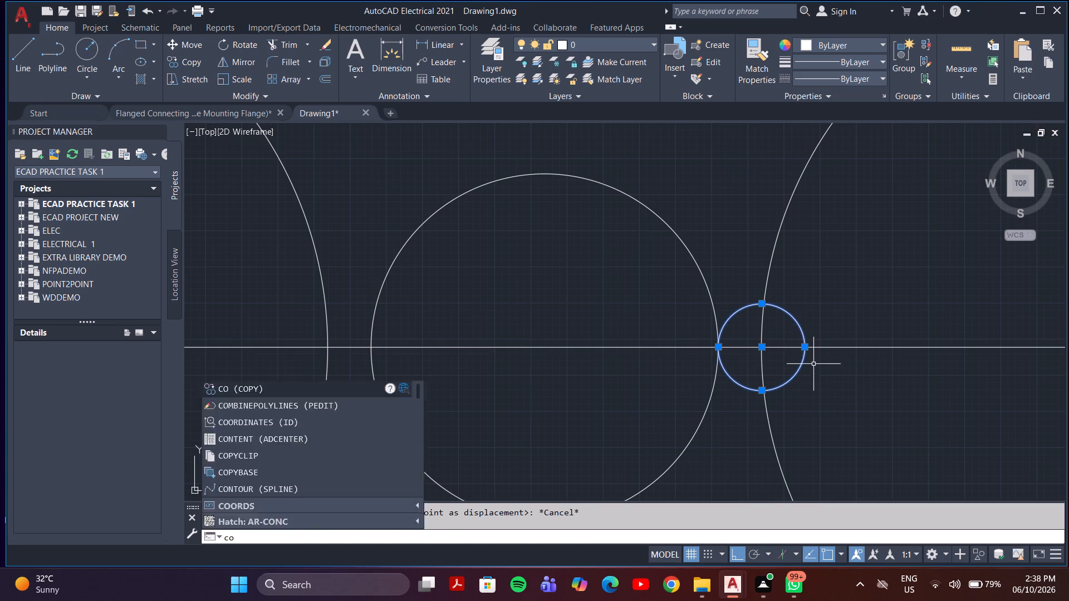
click(805, 346)
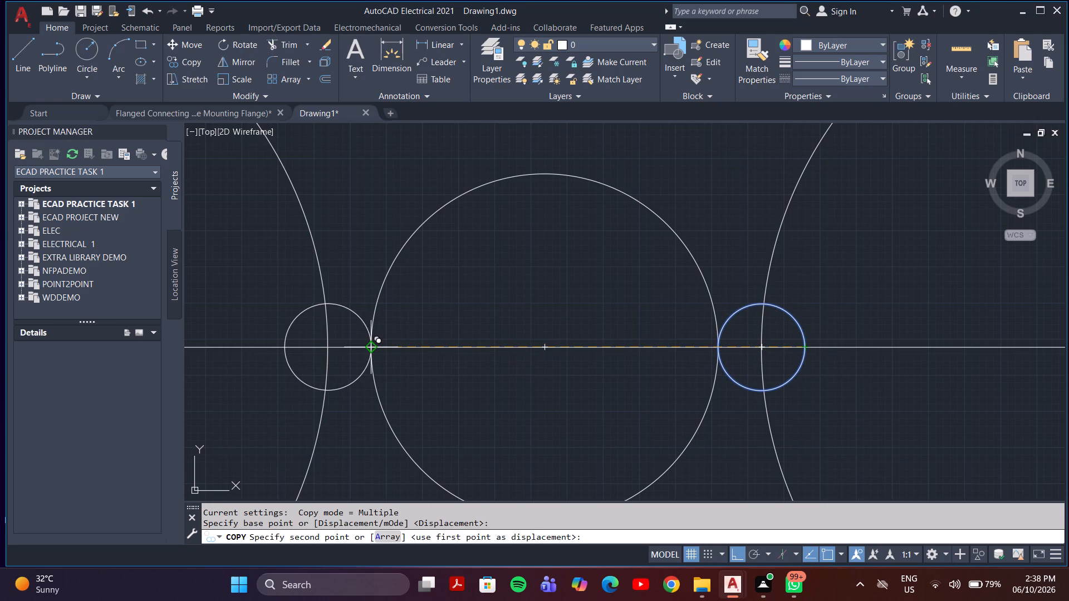
click(375, 349)
key(Escape)
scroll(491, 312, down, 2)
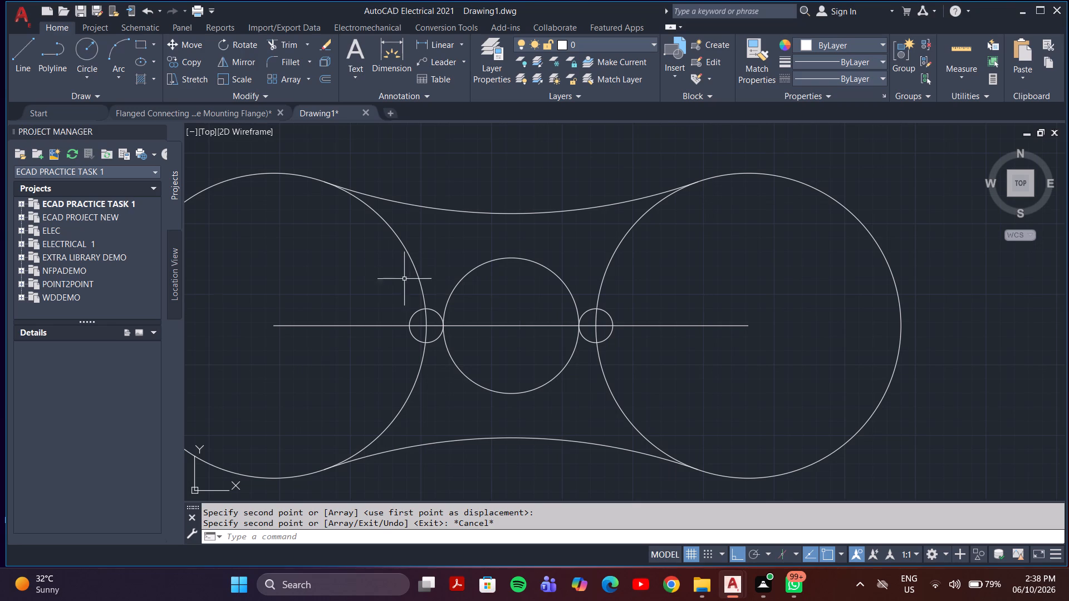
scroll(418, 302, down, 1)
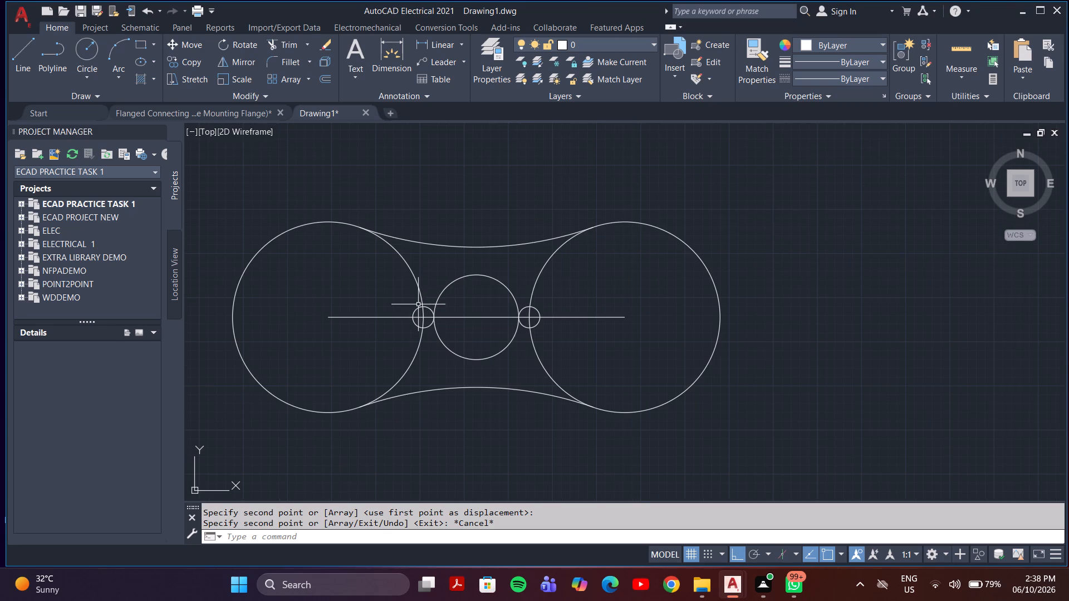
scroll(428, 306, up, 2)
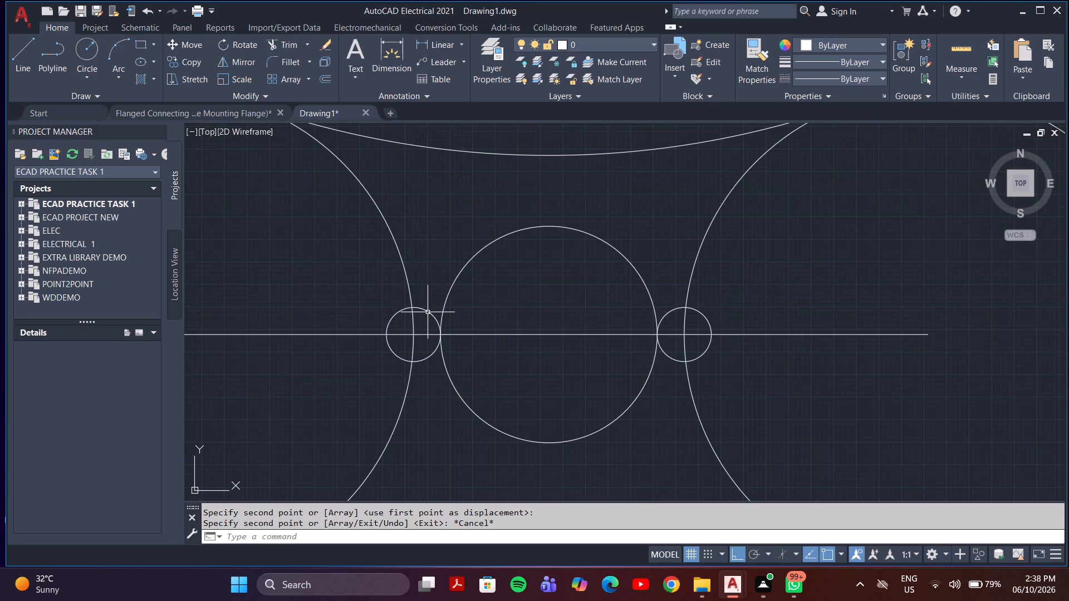
Erase the two small circles on either side of the middle circle.
click(428, 312)
key(Delete)
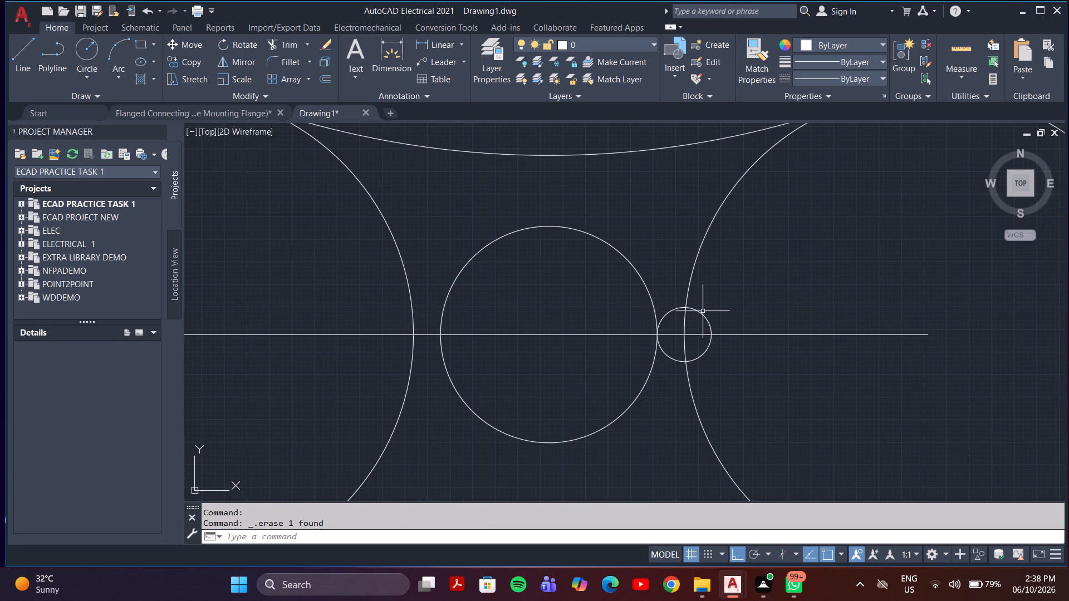
click(669, 306)
click(671, 321)
click(667, 316)
key(Delete)
Load the ACAD_ISO07W100 (ISO dot) linetype into the drawing.
scroll(638, 333, down, 2)
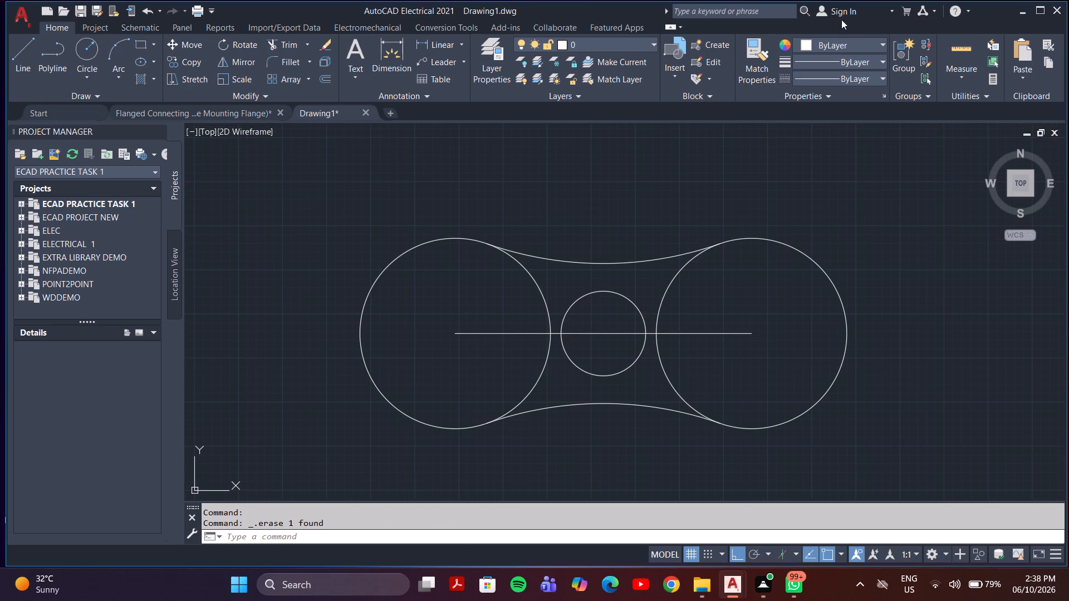
click(851, 75)
click(812, 145)
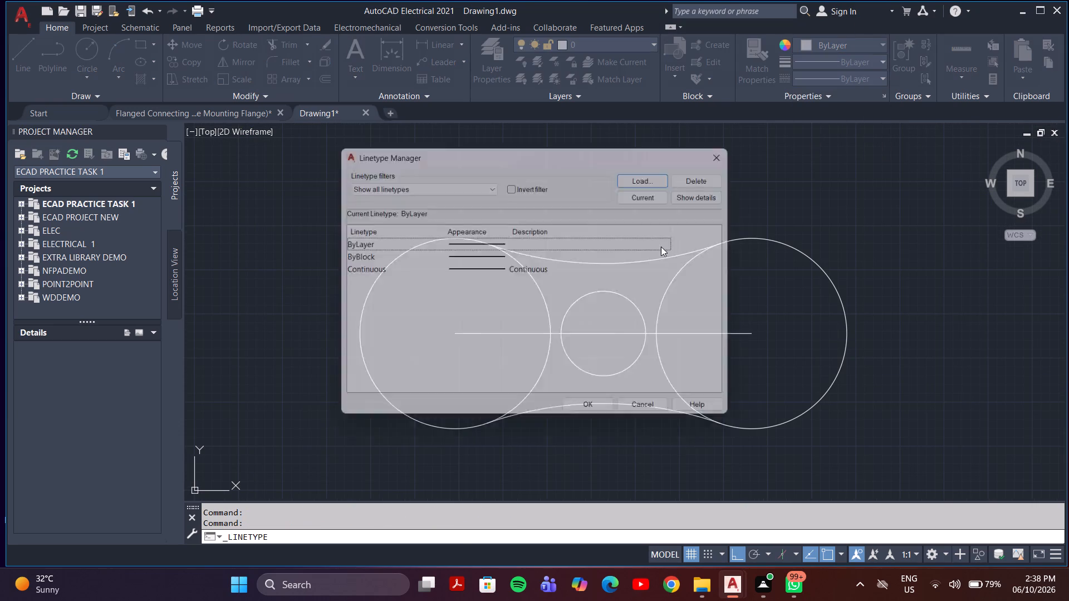
click(651, 178)
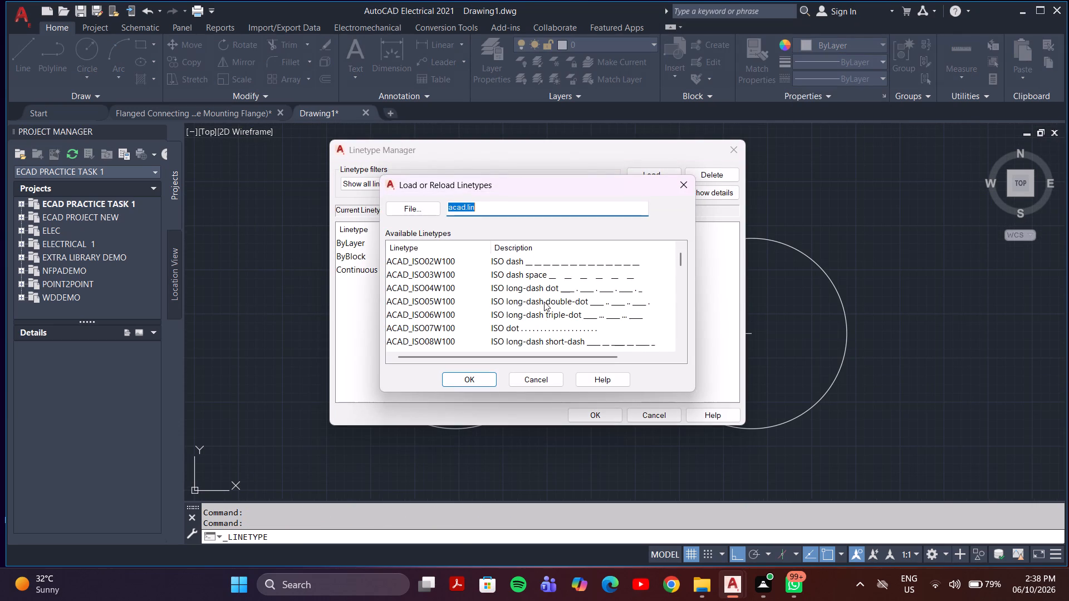
click(543, 328)
click(469, 383)
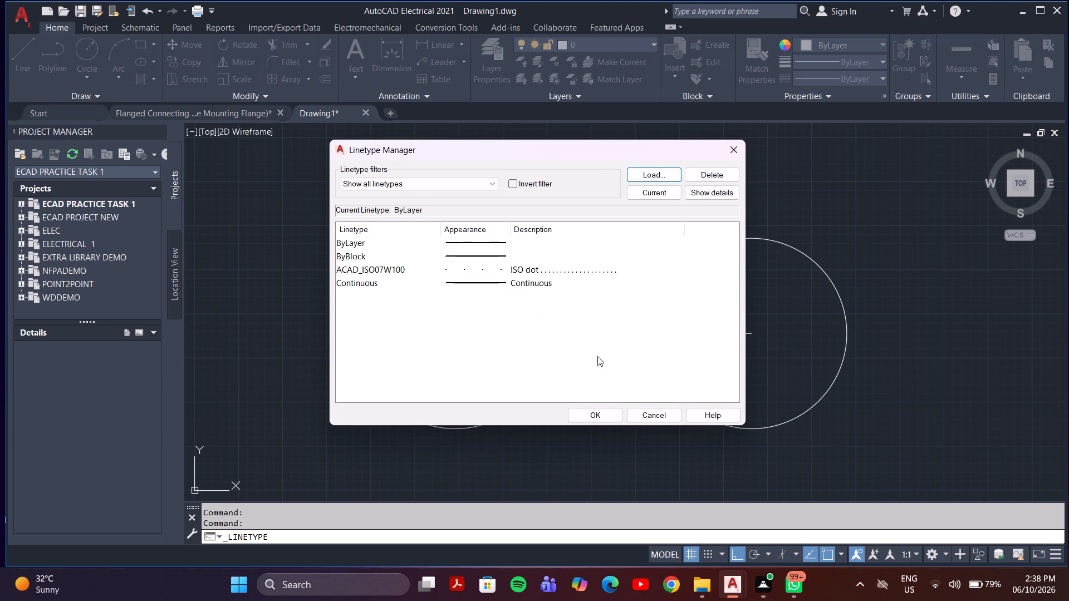
click(611, 422)
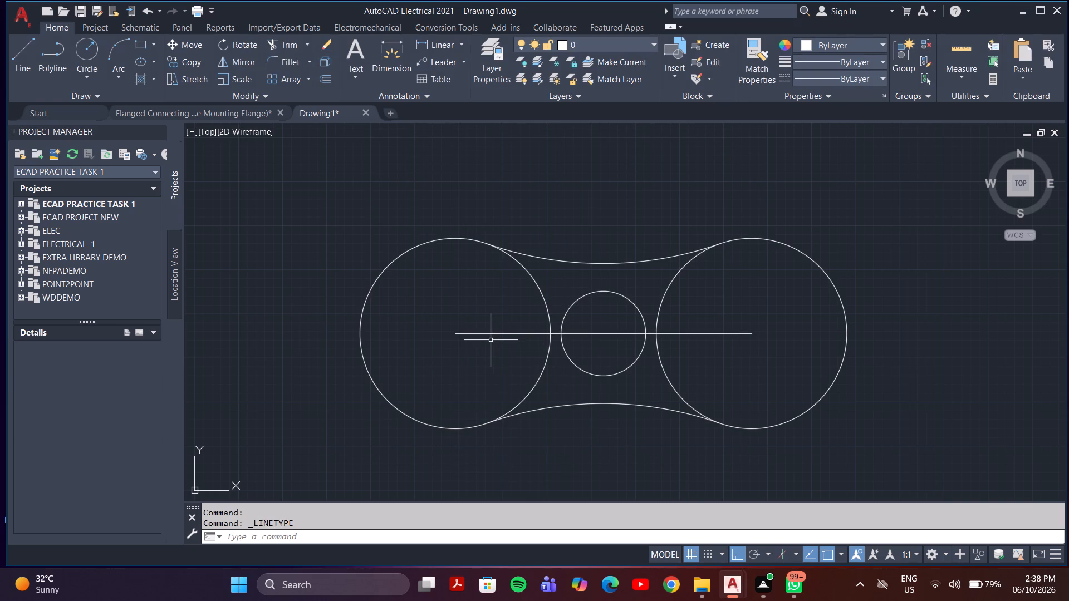
Draw a circle of radius 19 in the ACAD_ISO07W100 linetype, centred on the left-hand large circle's centre.
key(c)
key(Return)
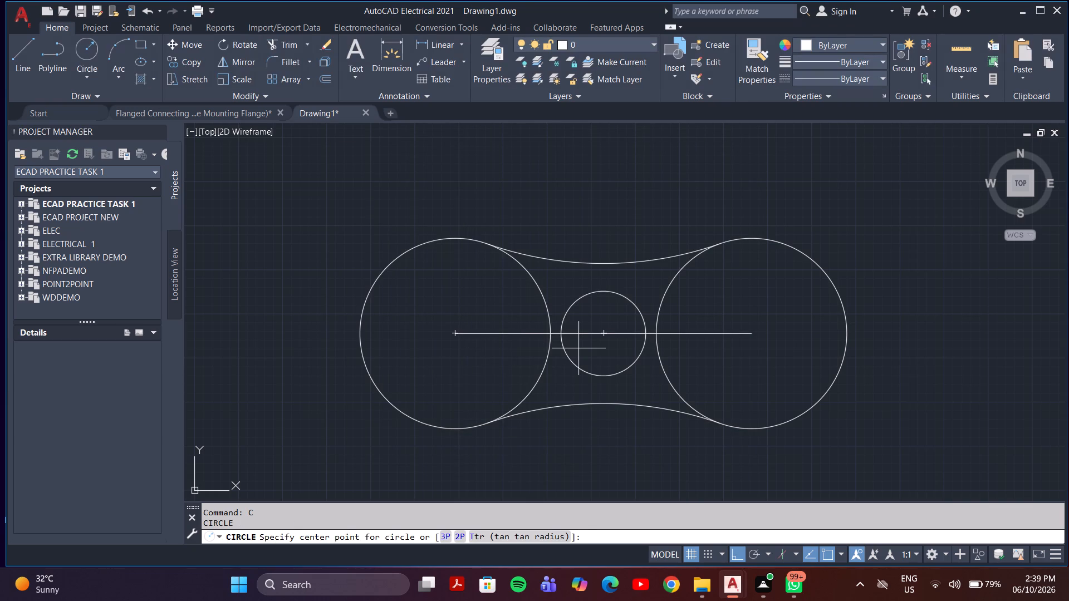
click(456, 334)
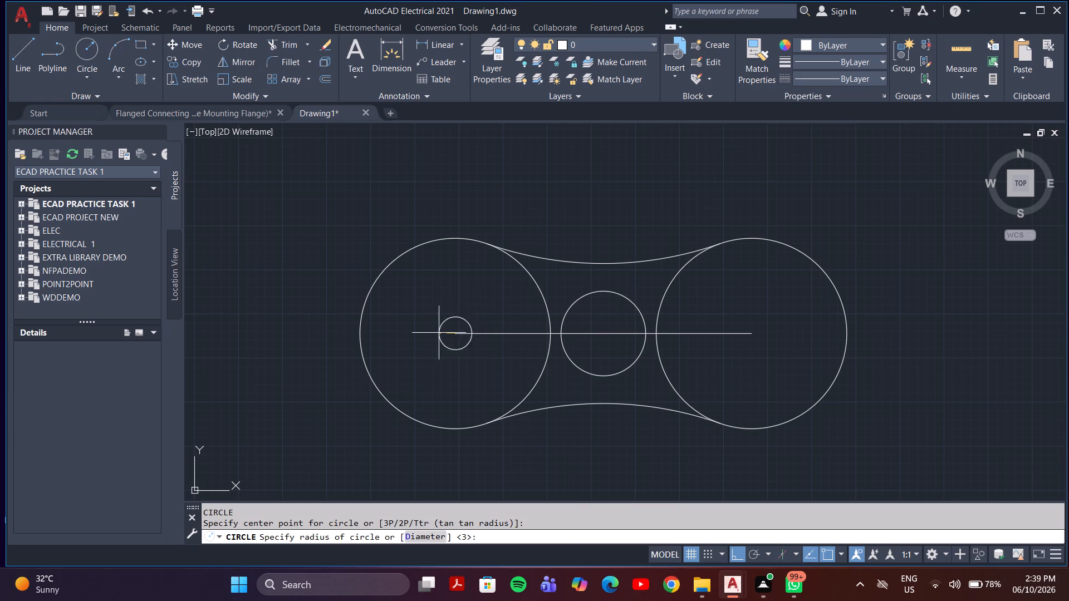
scroll(387, 348, up, 4)
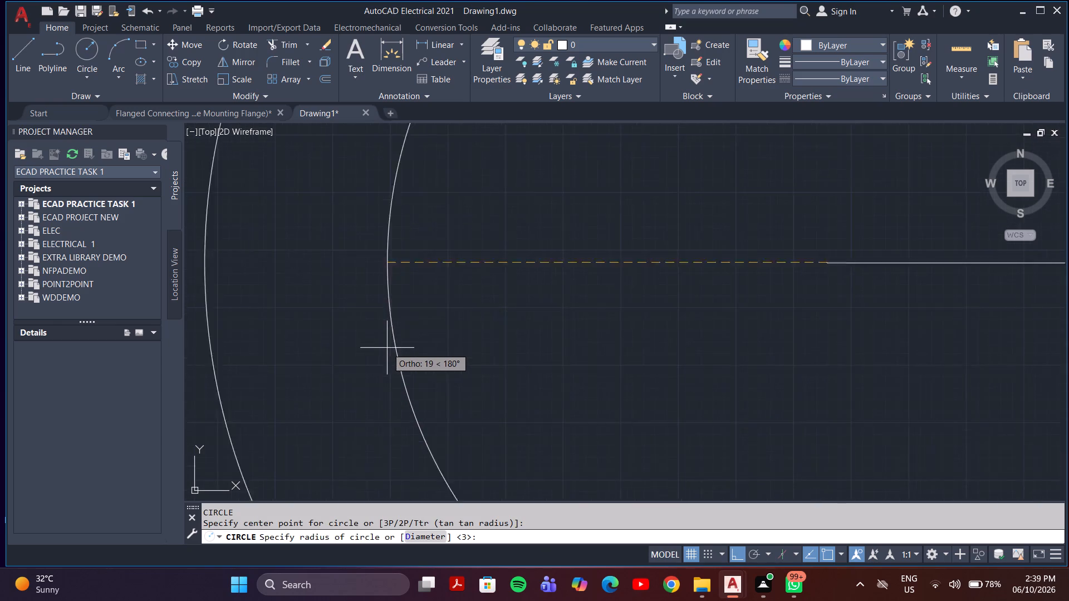
scroll(387, 348, up, 5)
scroll(387, 348, down, 6)
click(865, 76)
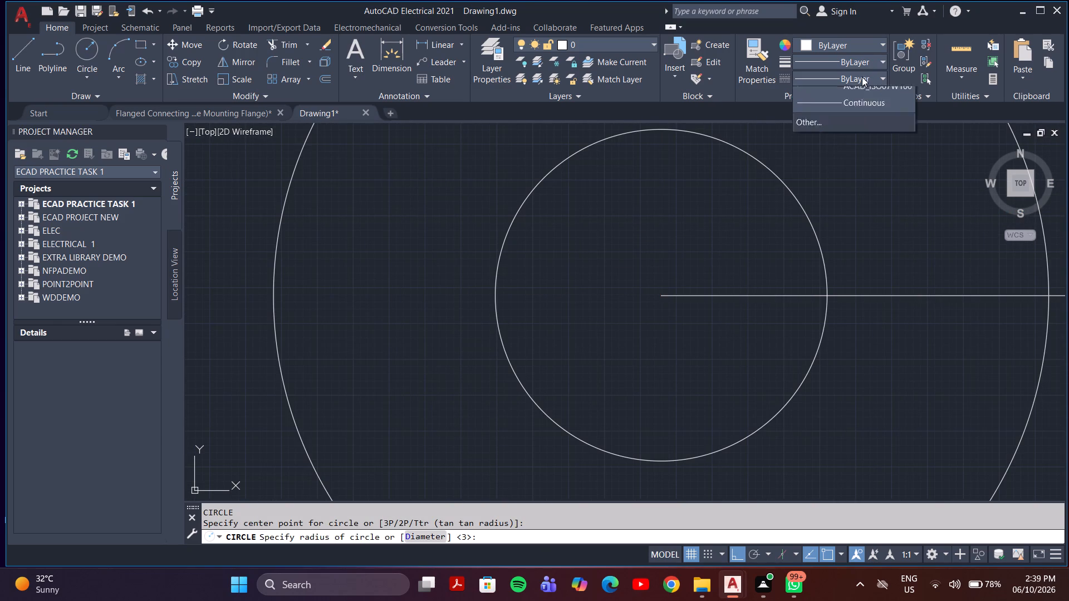
click(846, 133)
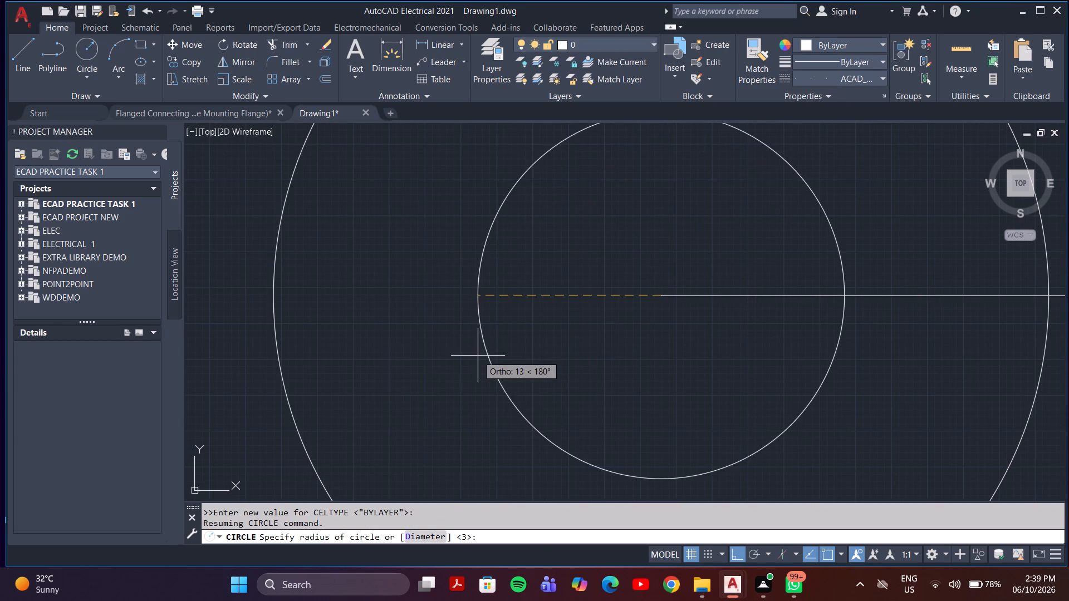
text(19)
key(Return)
scroll(341, 369, down, 2)
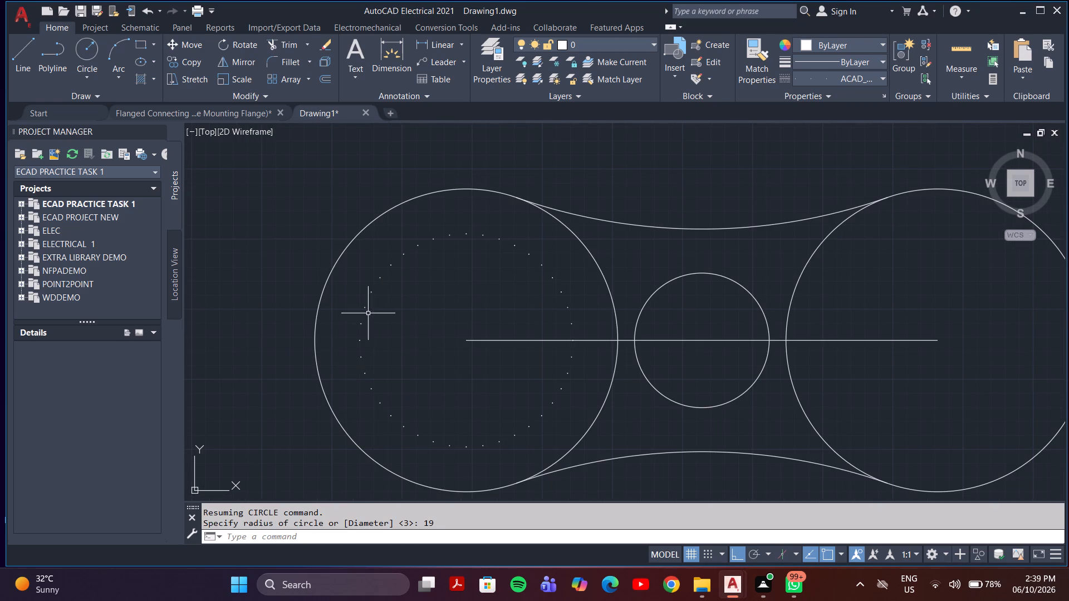
Start a circle at the dotted circle's right quadrant and switch the current linetype back to ByLayer.
click(84, 48)
click(572, 342)
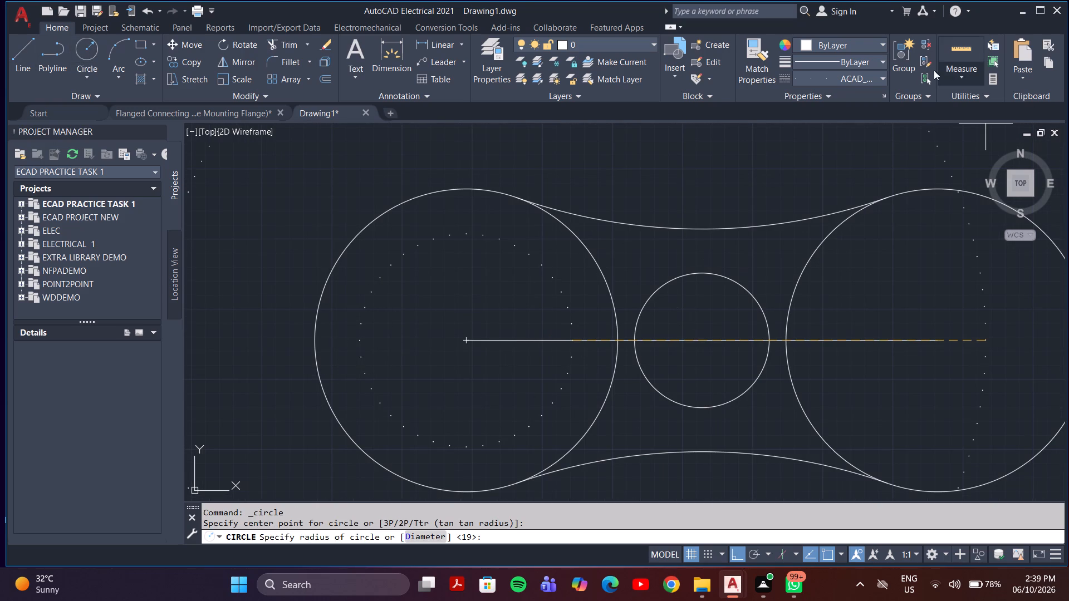
click(861, 82)
click(855, 97)
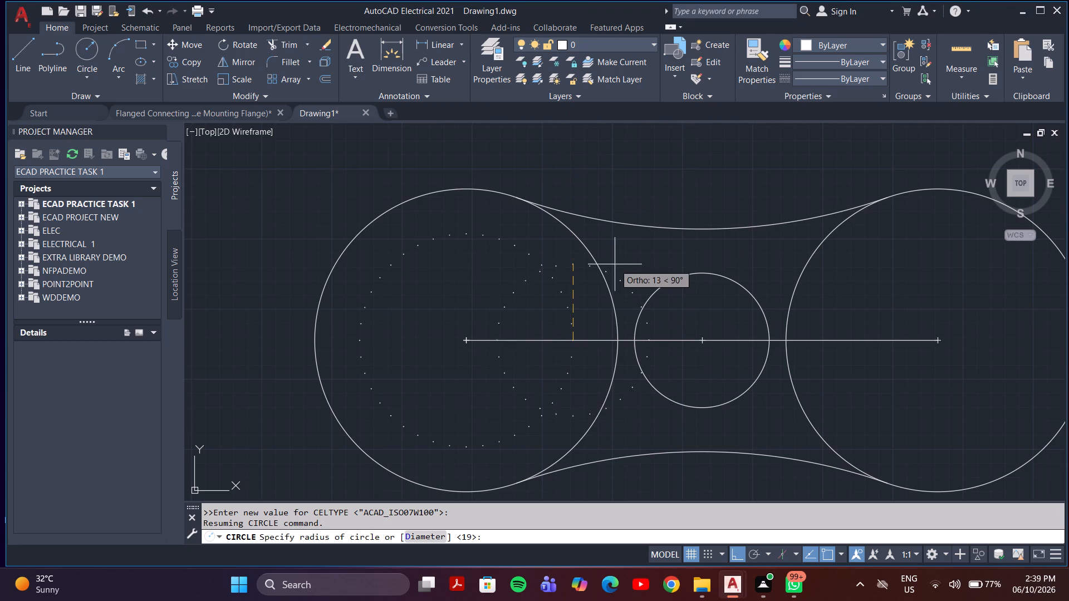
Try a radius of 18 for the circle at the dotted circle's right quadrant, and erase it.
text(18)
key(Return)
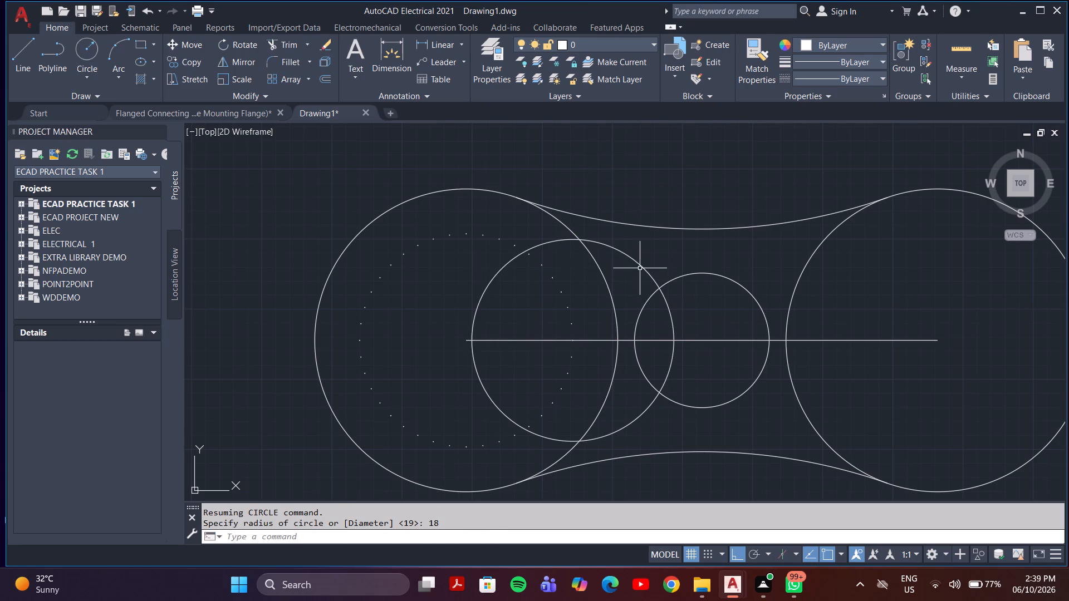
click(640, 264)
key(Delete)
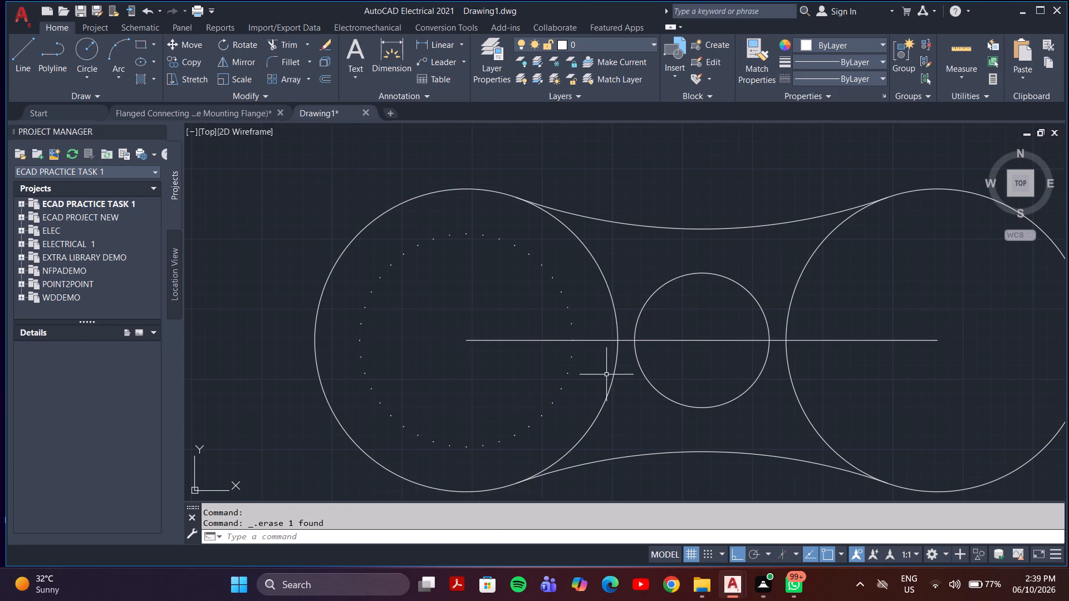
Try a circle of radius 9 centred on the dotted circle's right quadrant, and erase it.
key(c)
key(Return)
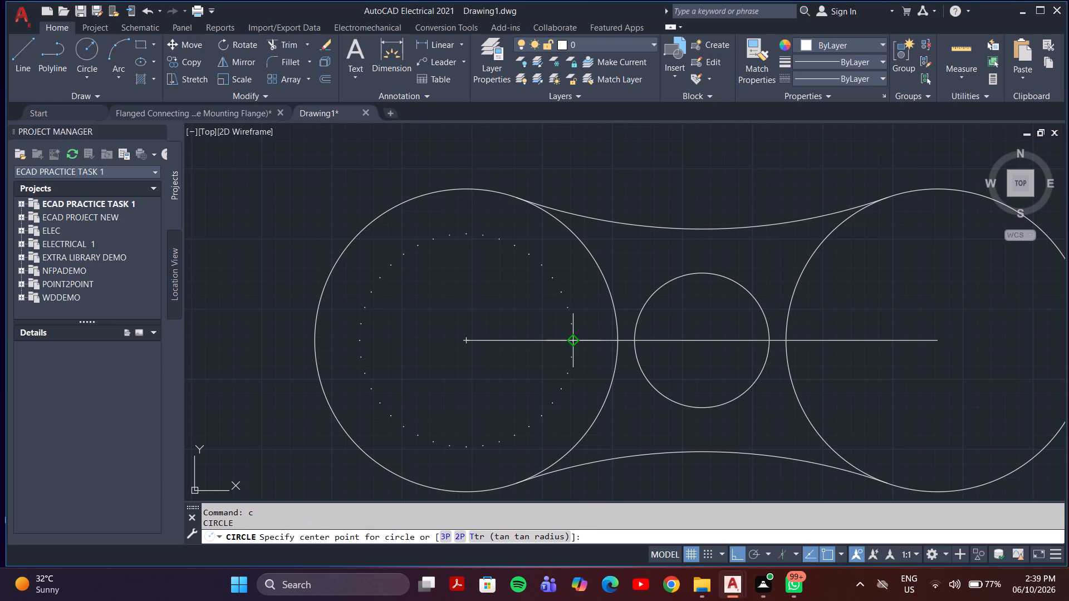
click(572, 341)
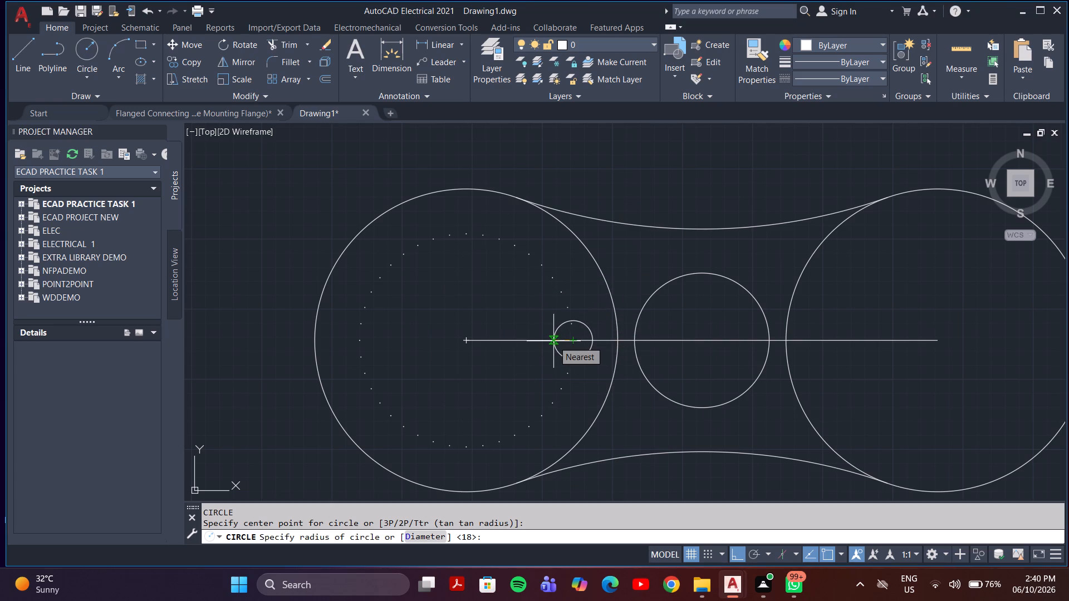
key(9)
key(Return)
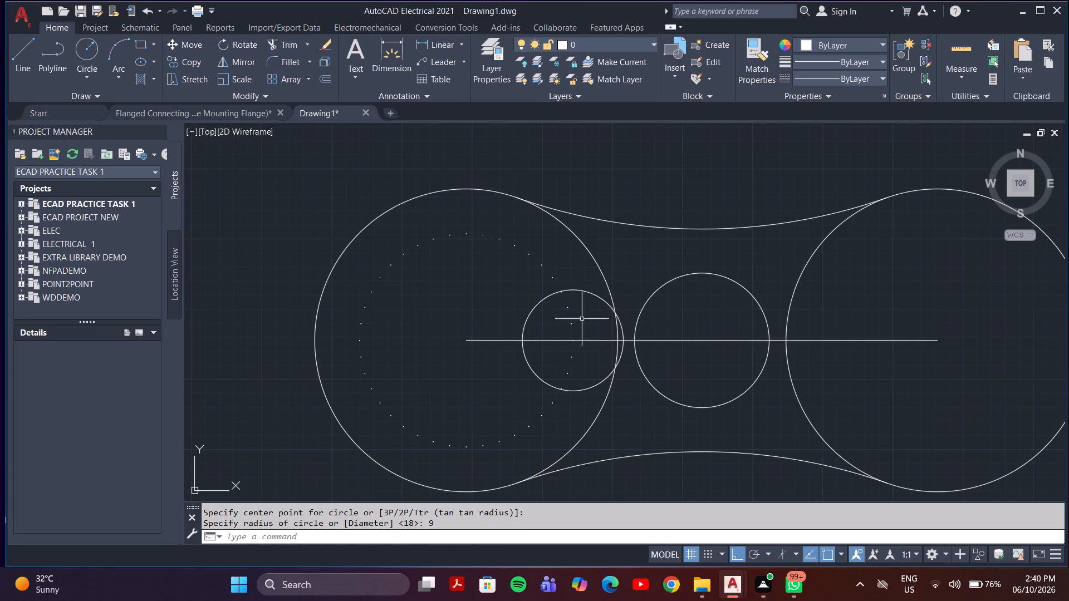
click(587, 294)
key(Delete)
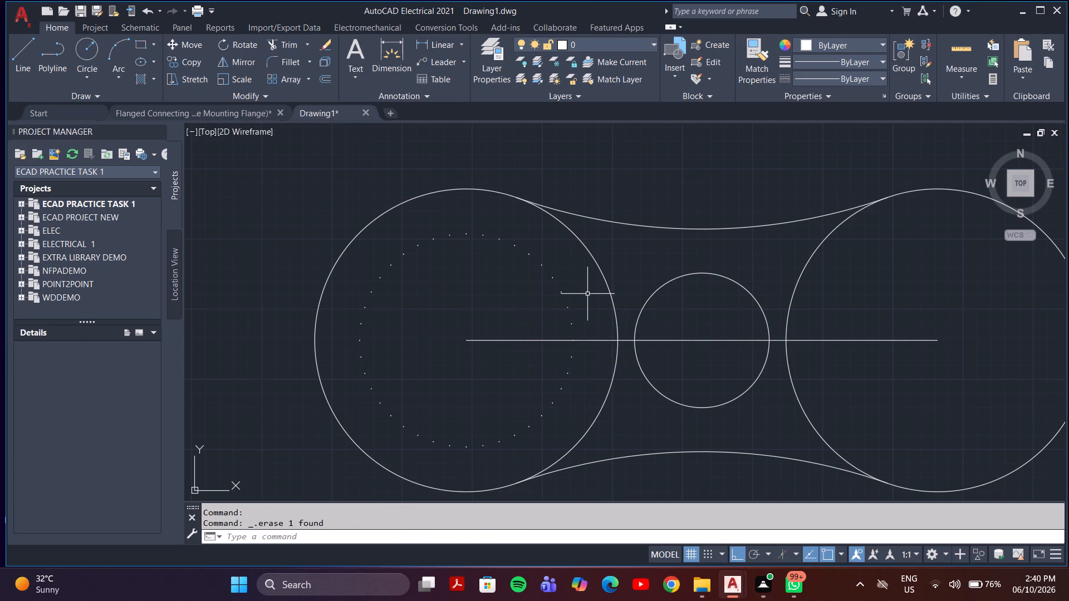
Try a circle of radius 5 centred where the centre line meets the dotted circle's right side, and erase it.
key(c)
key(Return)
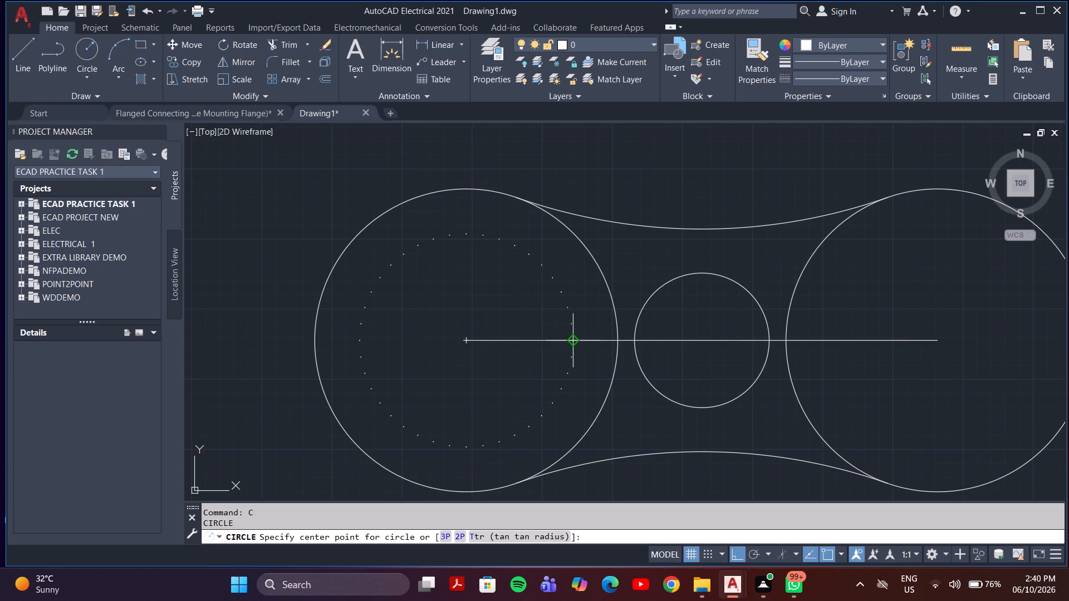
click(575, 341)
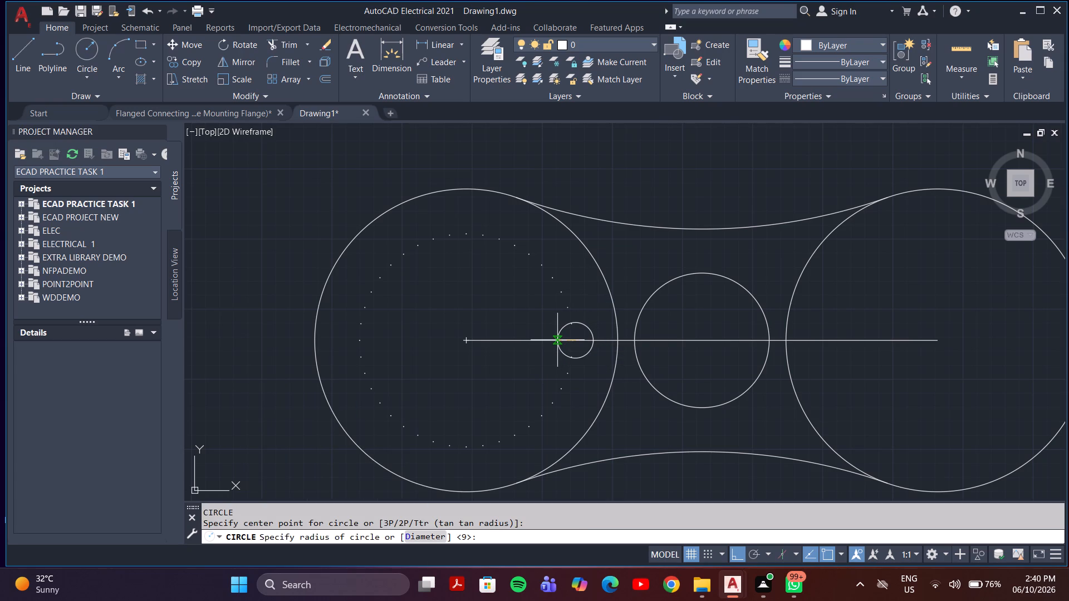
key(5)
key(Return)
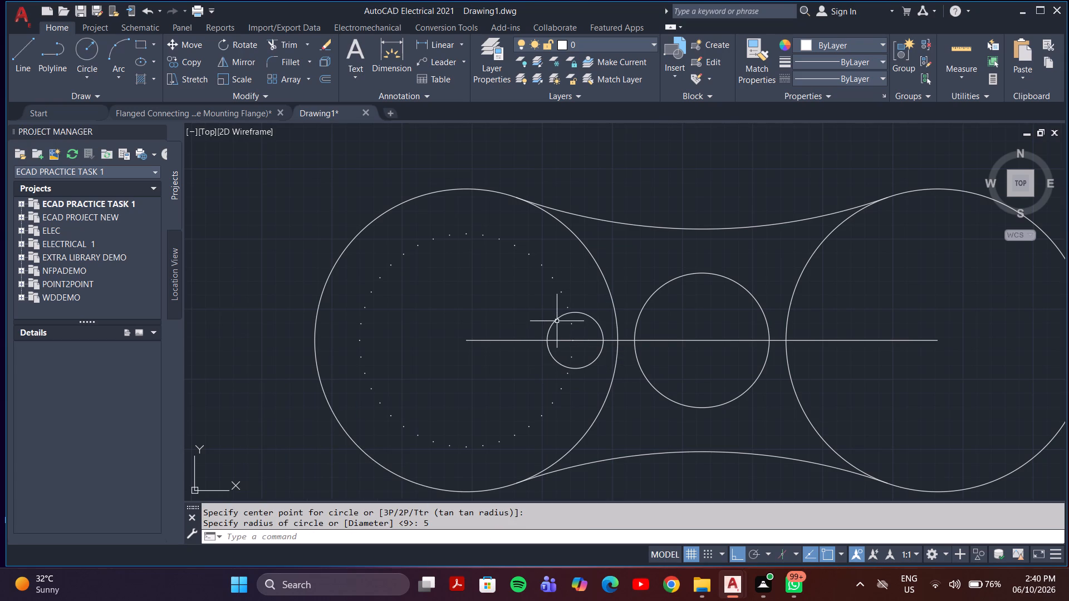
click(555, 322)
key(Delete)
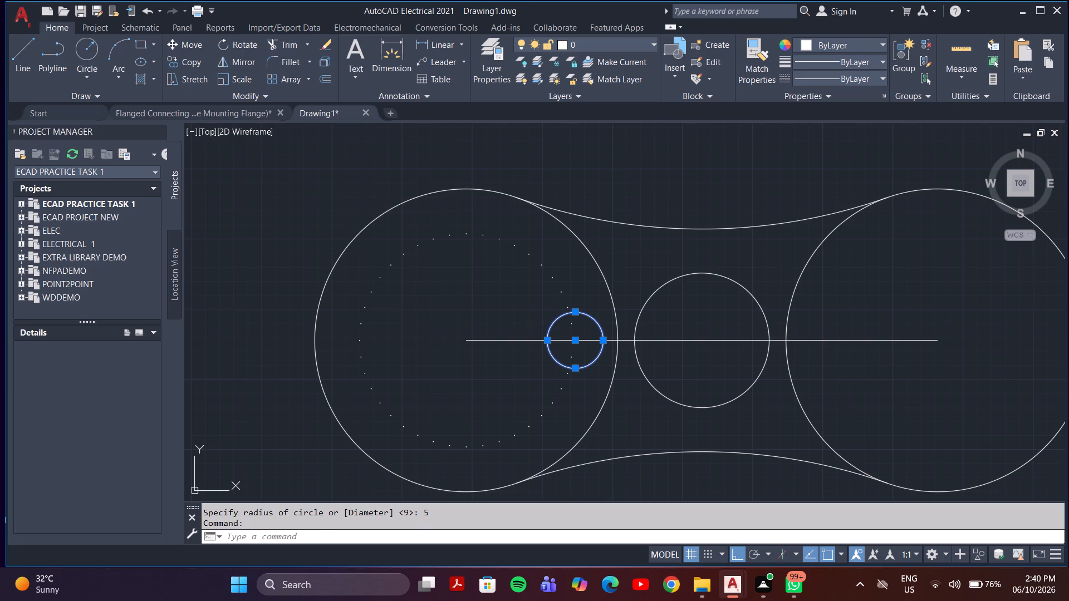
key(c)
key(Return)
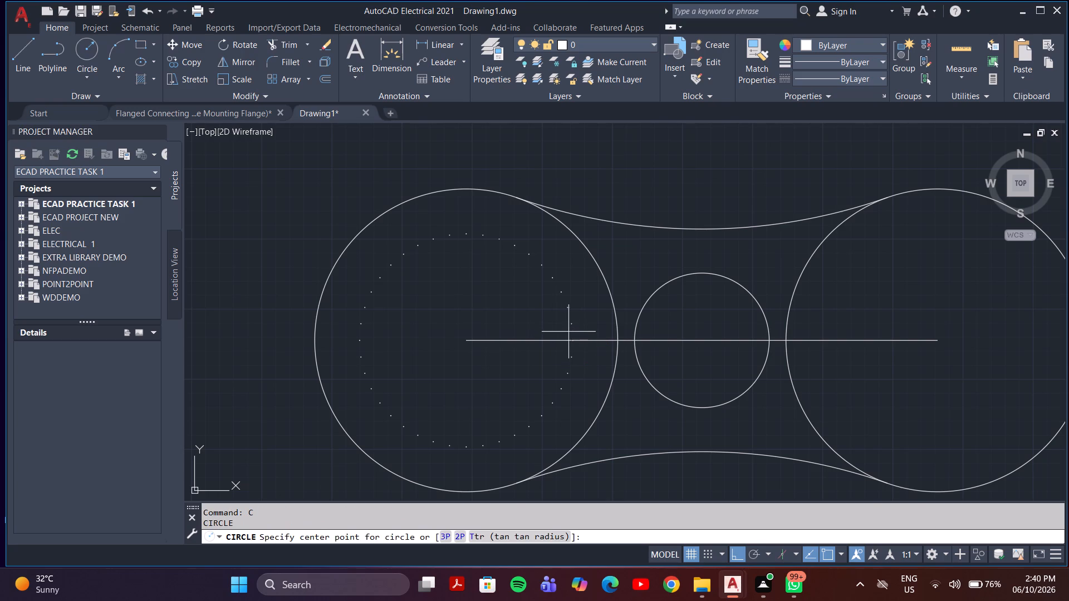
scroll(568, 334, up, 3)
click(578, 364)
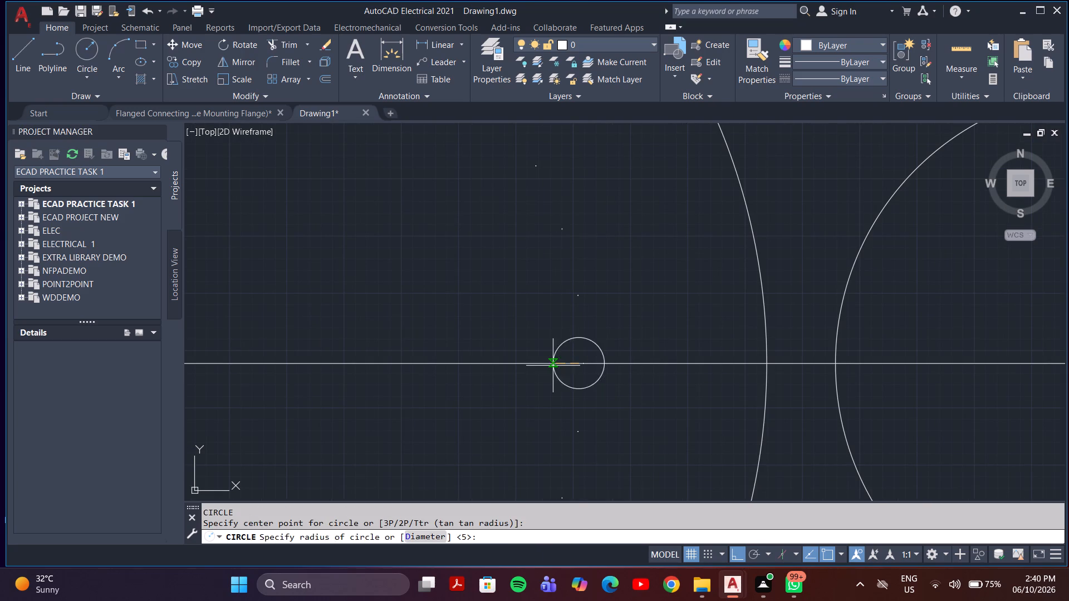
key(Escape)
Draw a small freely sized circle centred where the centre line meets the dotted circle's right side, inside the left-hand large circle.
key(space)
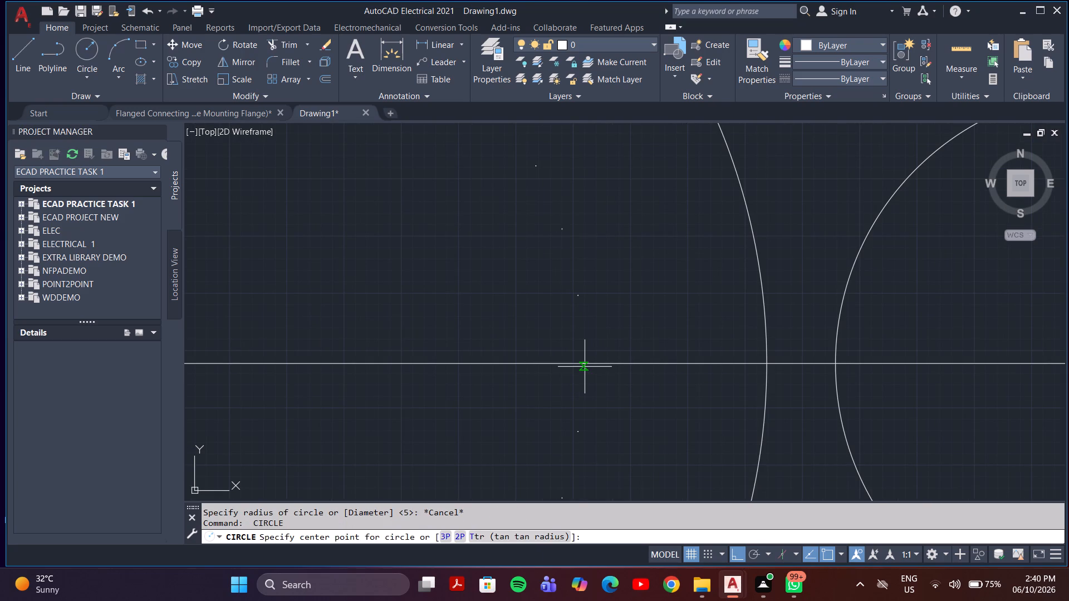
click(584, 363)
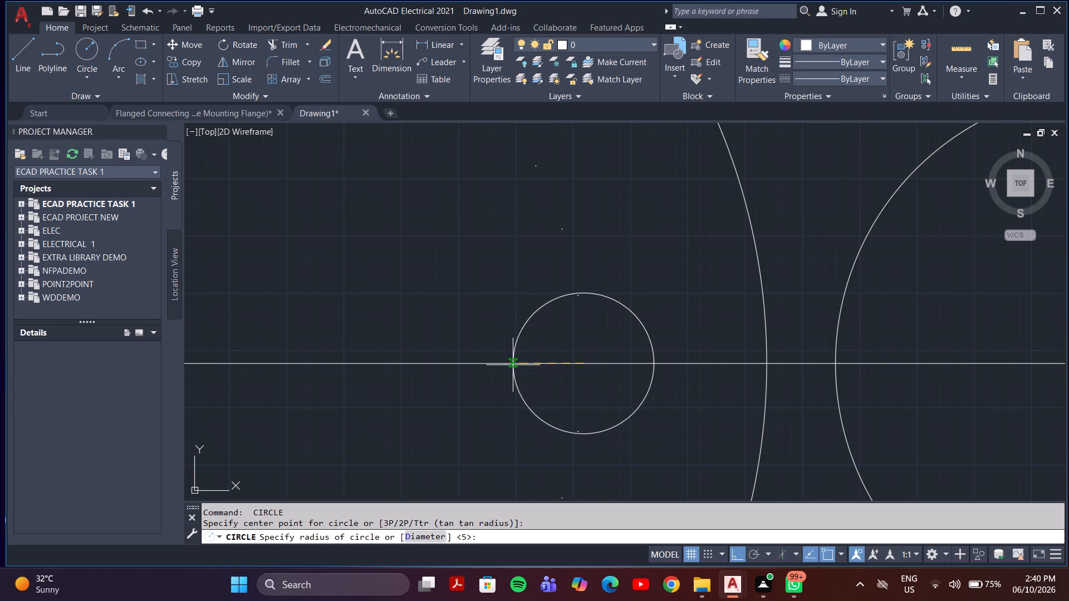
click(506, 363)
scroll(506, 364, down, 3)
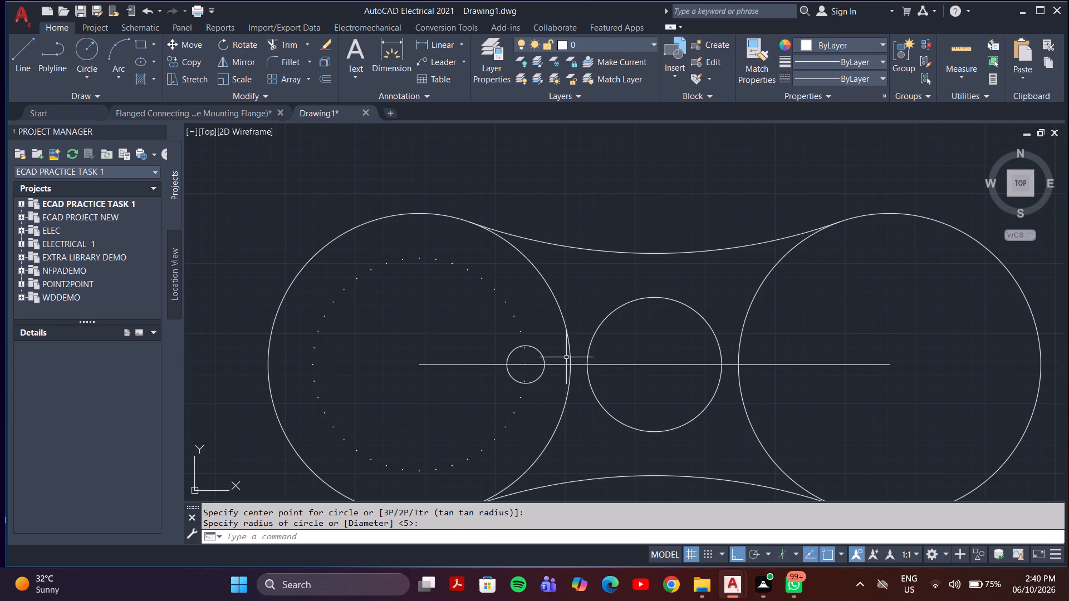
key(Escape)
Polar-array the small circle into 6 items over 360 degrees around the left-hand large circle's centre.
click(534, 349)
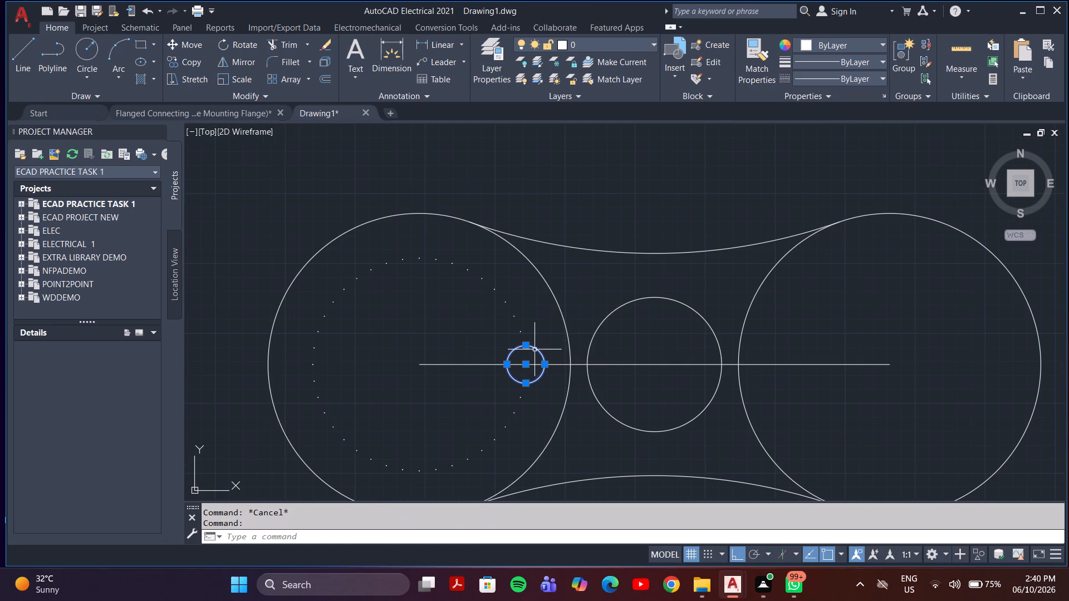
text(ar)
key(Return)
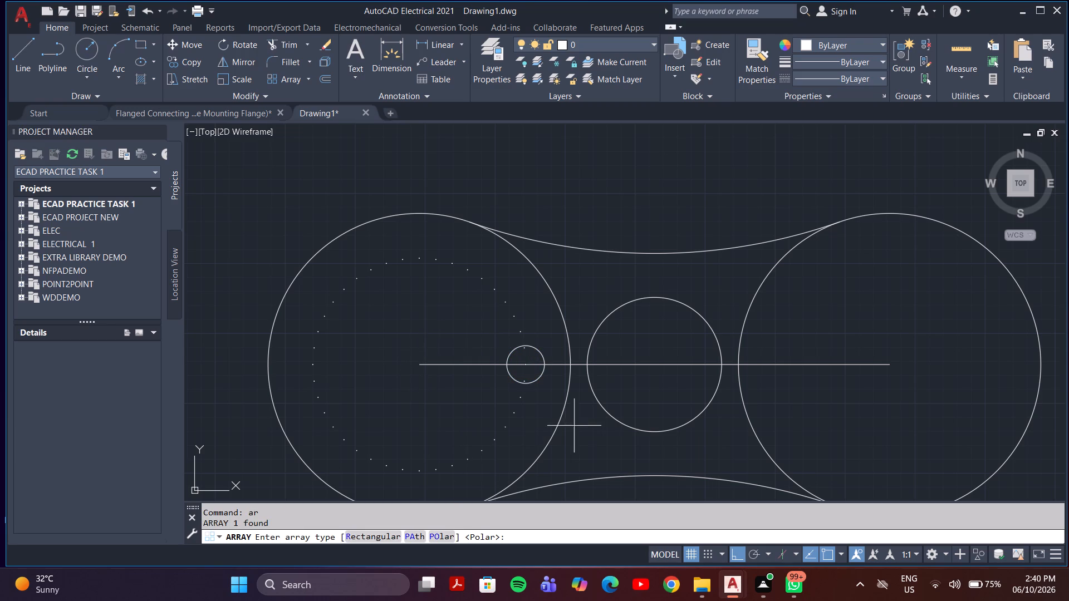
click(443, 534)
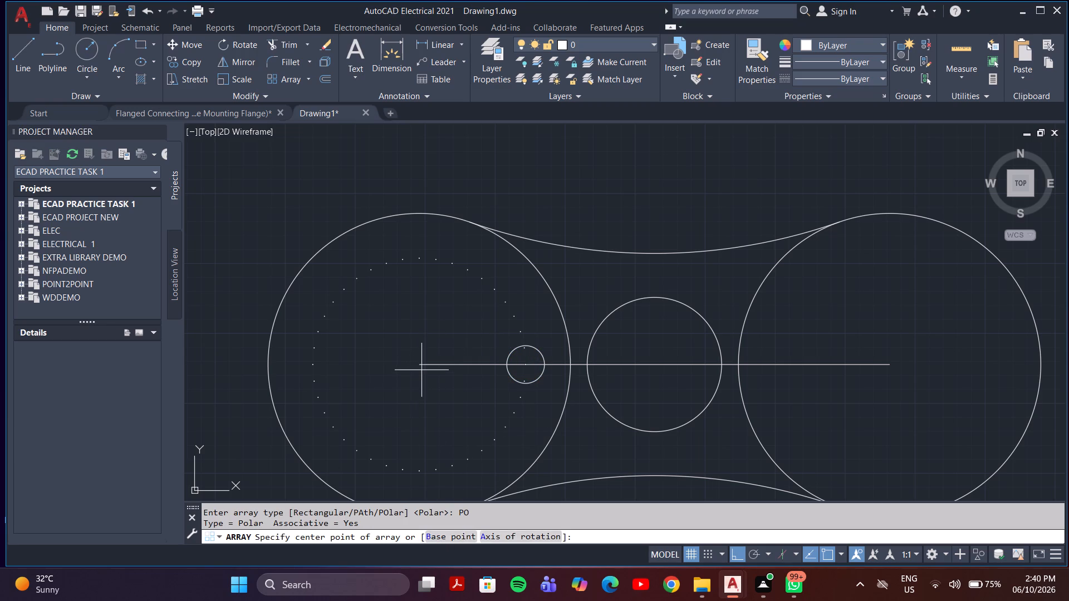
click(421, 363)
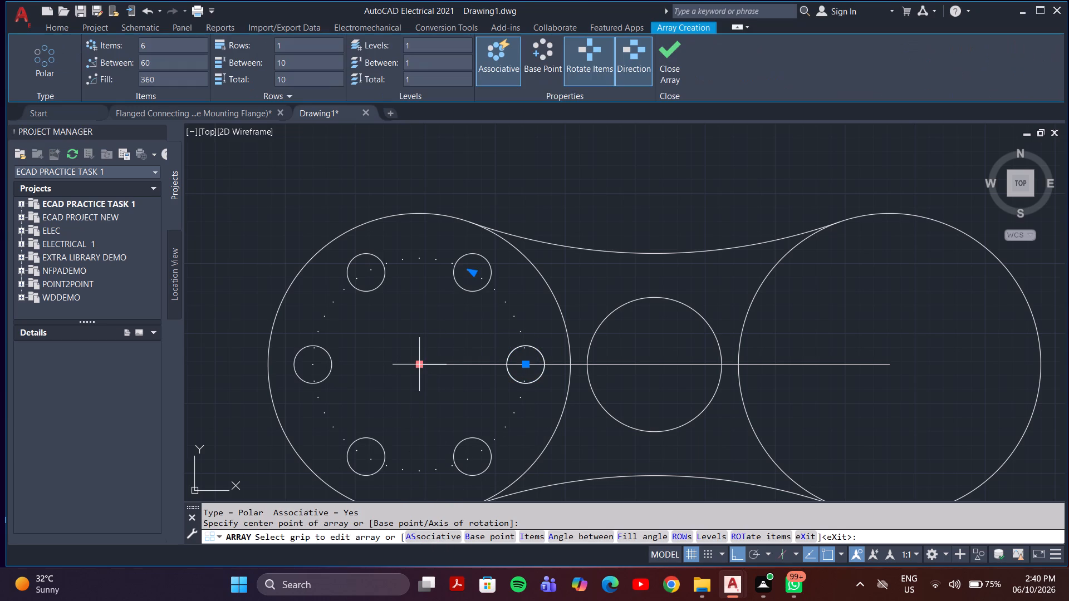
key(Return)
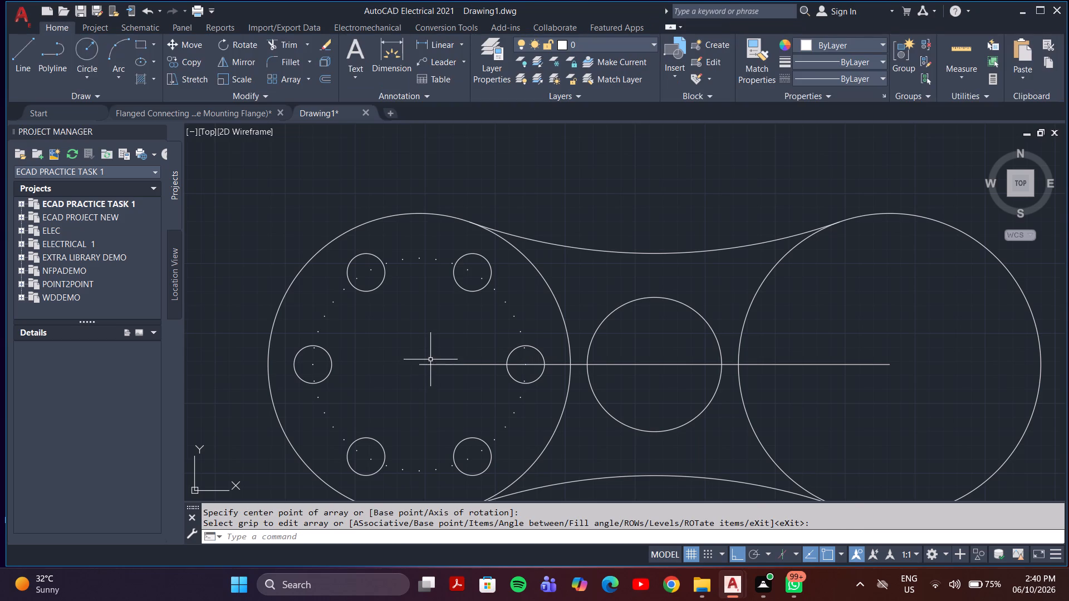
Draw two horizontal lines from the top and bottom of the small hole nearest the central circle, ending inside the central circle.
scroll(430, 359, down, 2)
scroll(430, 359, up, 3)
click(24, 48)
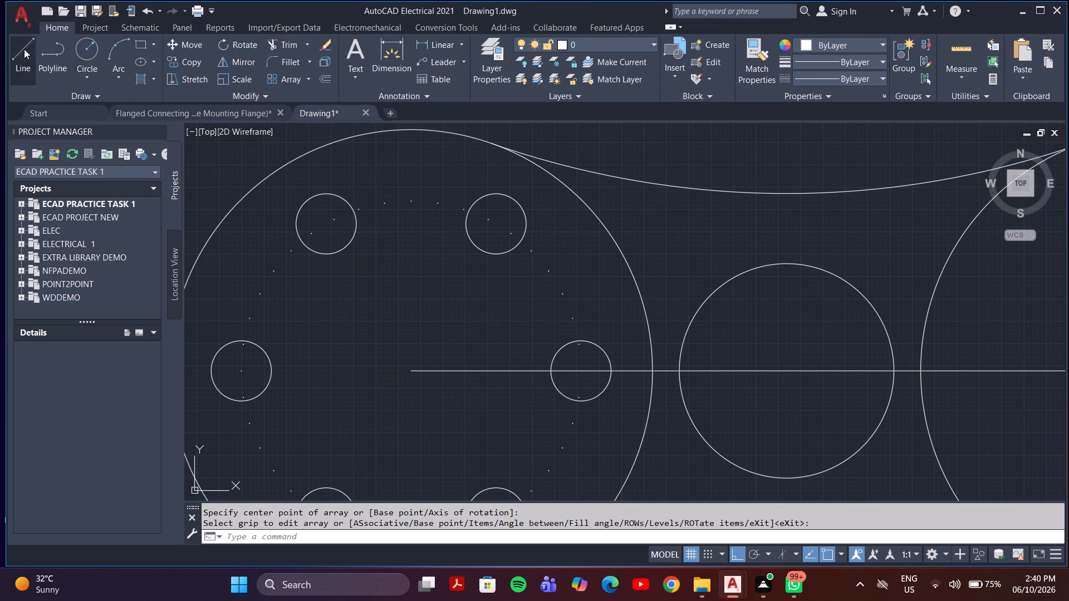
click(581, 339)
click(708, 343)
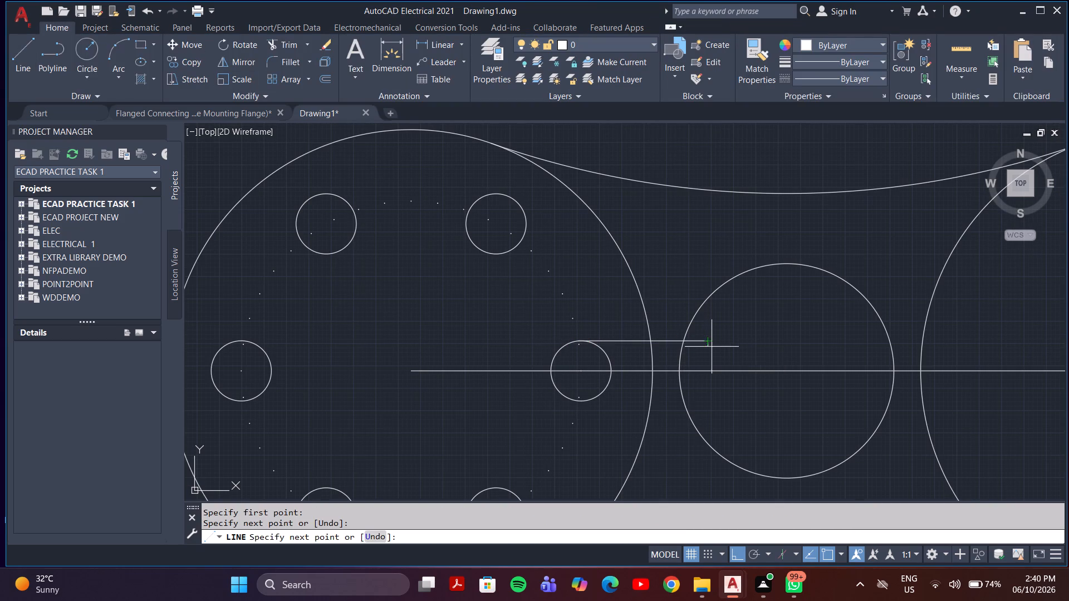
key(space)
key(space)
drag(581, 401, 587, 402)
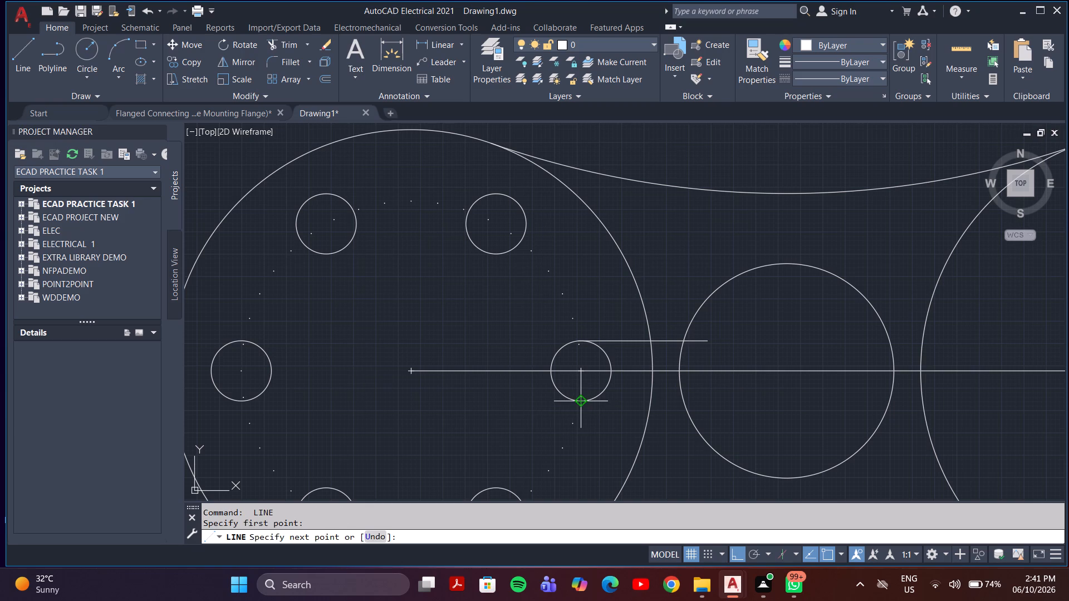
drag(587, 402, 591, 402)
click(748, 398)
key(Escape)
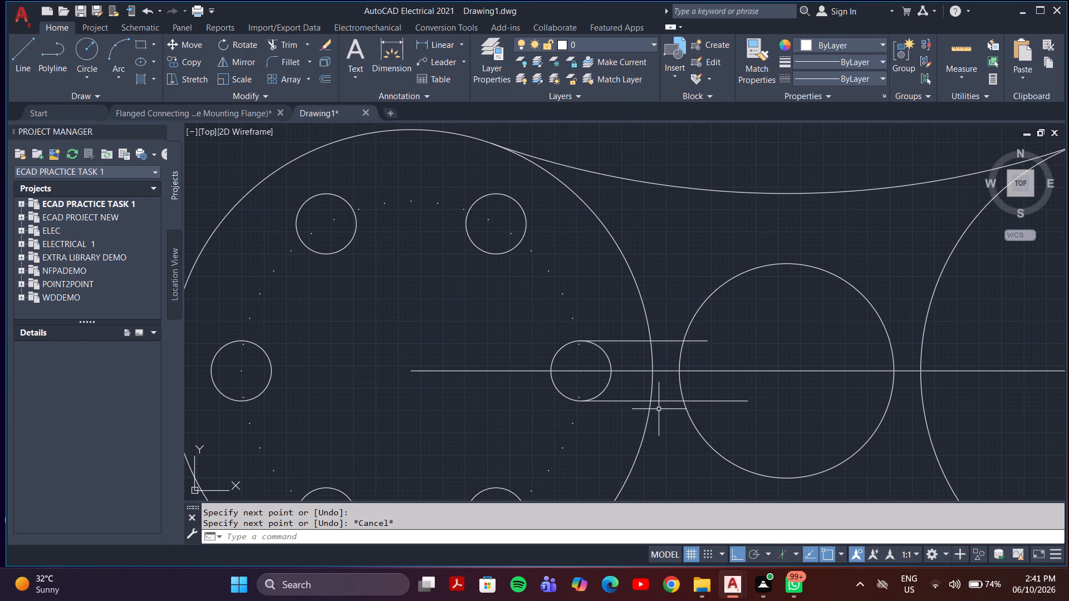
Trim the ends of the two horizontal lines that extend inside the central circle.
key(t)
key(r)
key(Return)
click(723, 407)
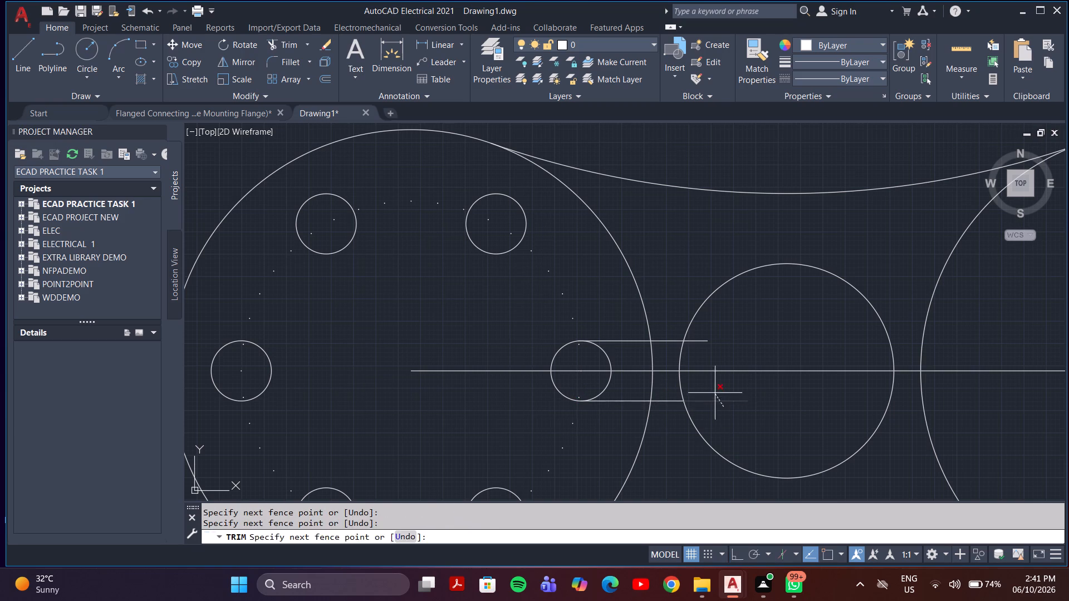
click(715, 393)
click(709, 330)
click(703, 351)
scroll(704, 355, down, 1)
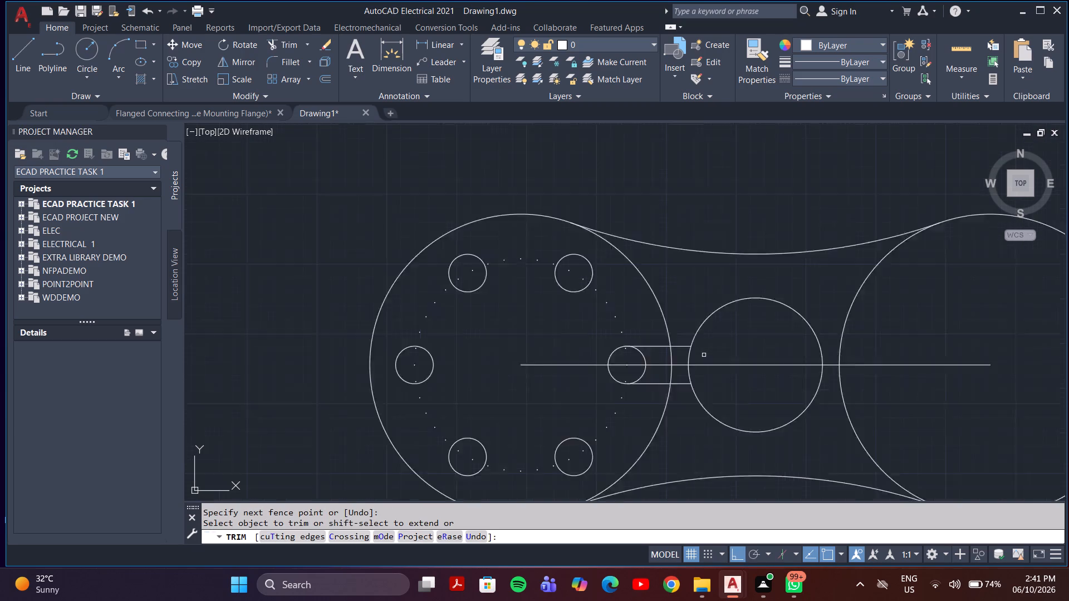
scroll(704, 355, down, 1)
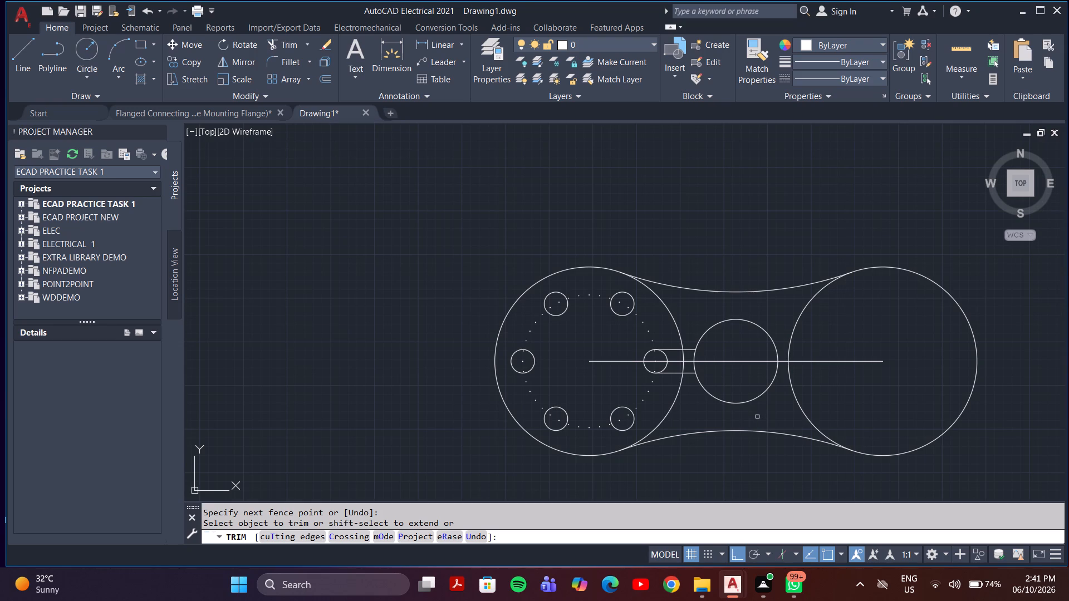
key(Escape)
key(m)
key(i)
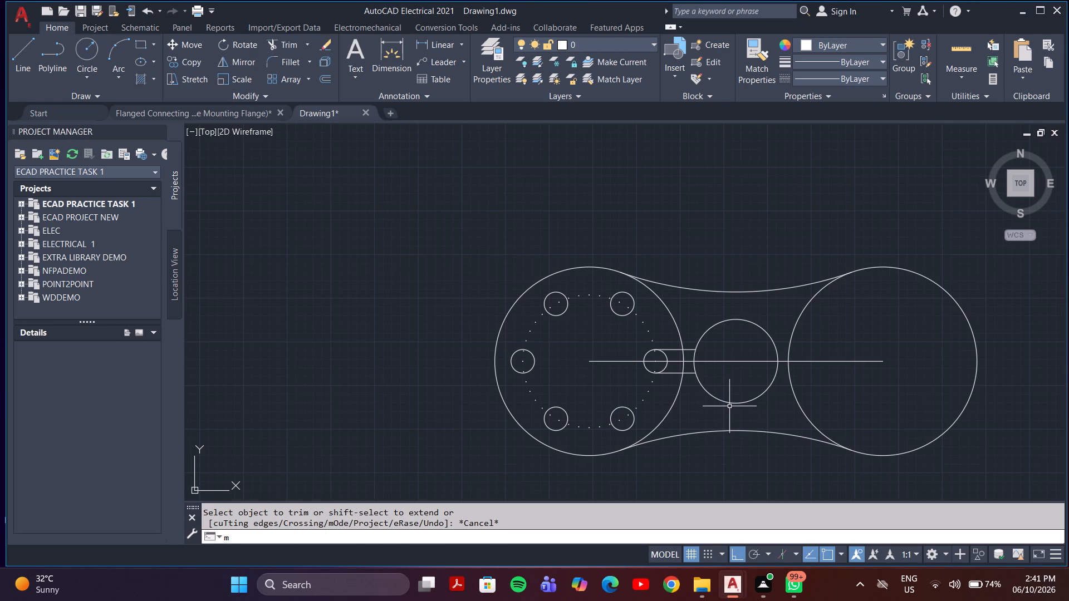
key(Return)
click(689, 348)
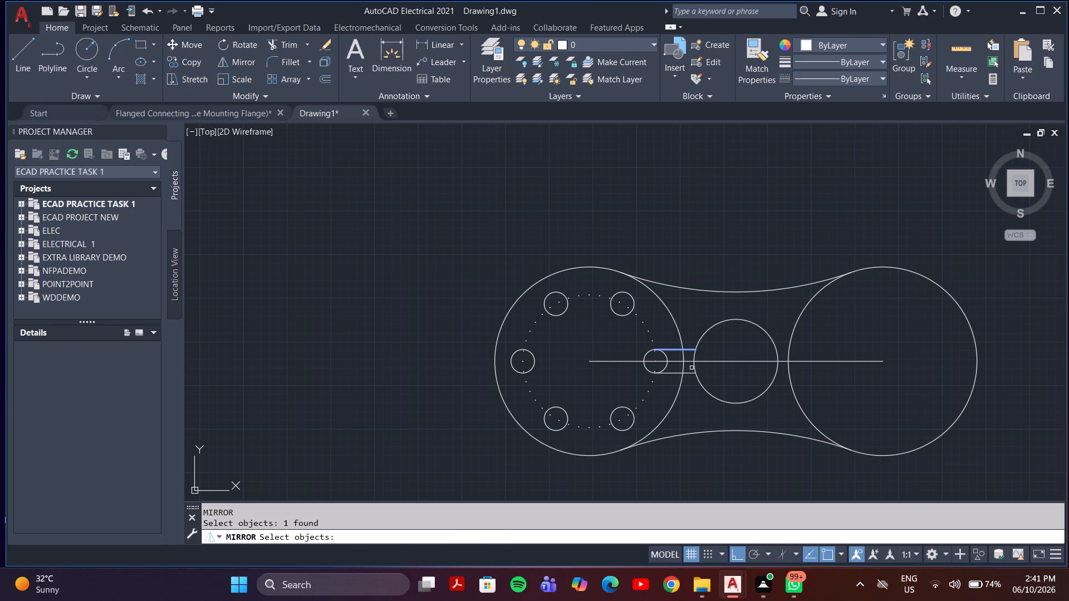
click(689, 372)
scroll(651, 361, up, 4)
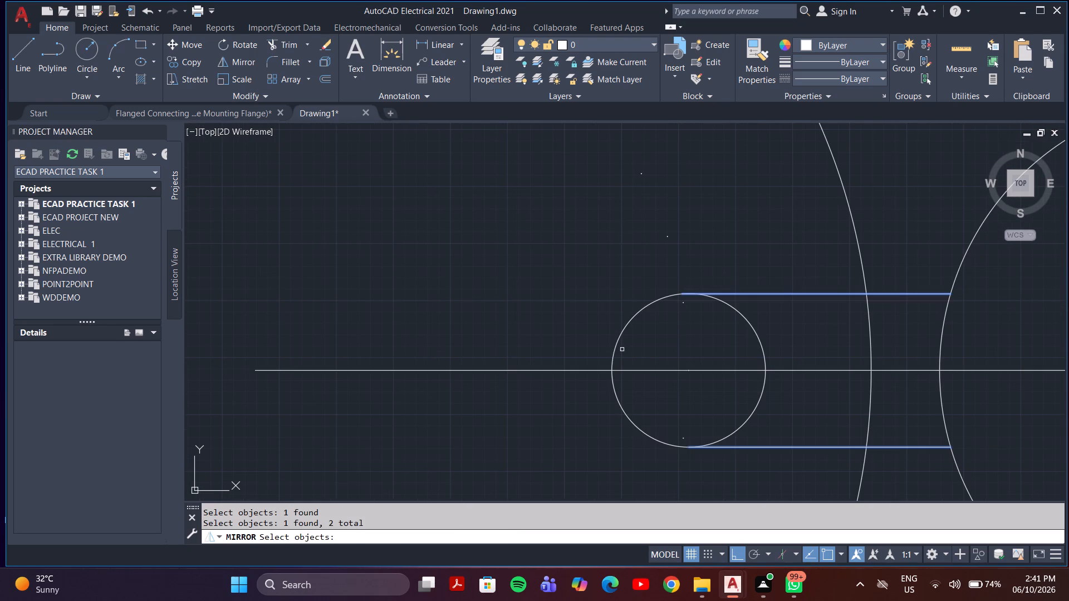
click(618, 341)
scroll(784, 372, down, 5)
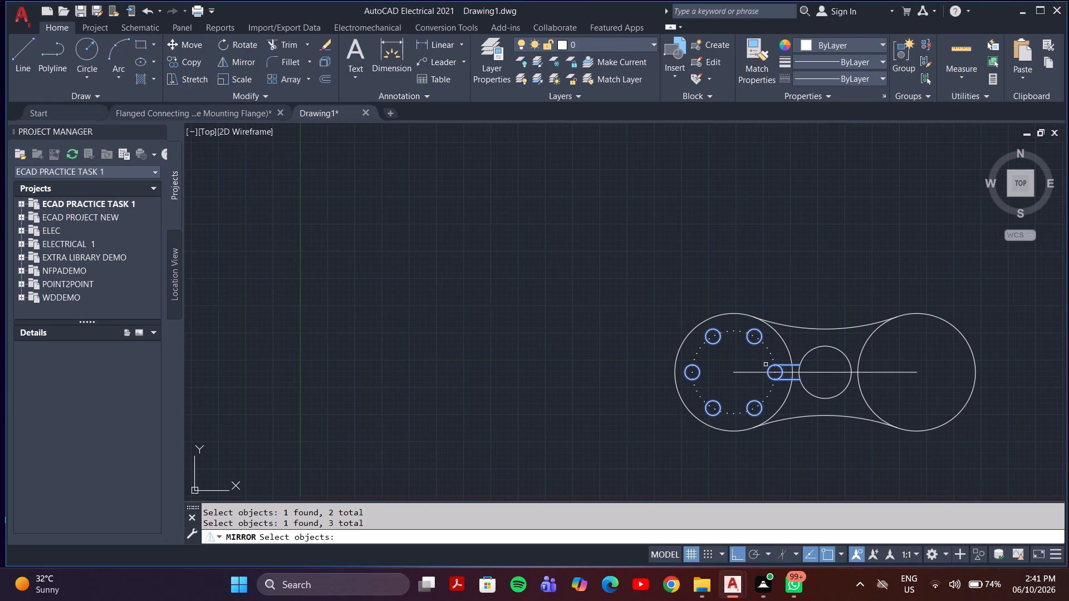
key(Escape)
Explode the polar array of six small holes into separate circles.
scroll(763, 366, up, 5)
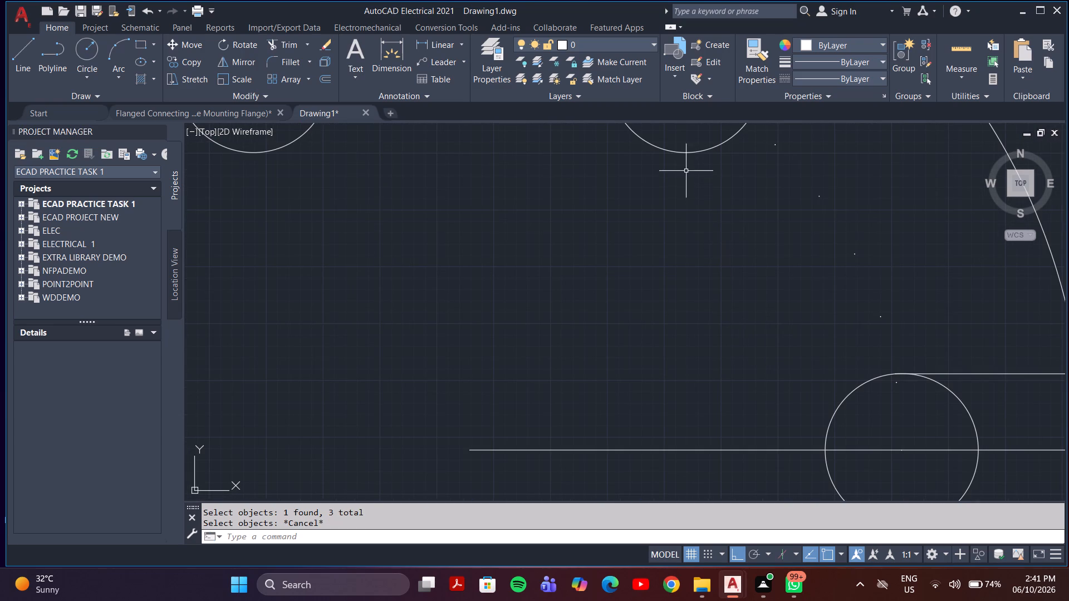
click(682, 154)
scroll(698, 201, down, 6)
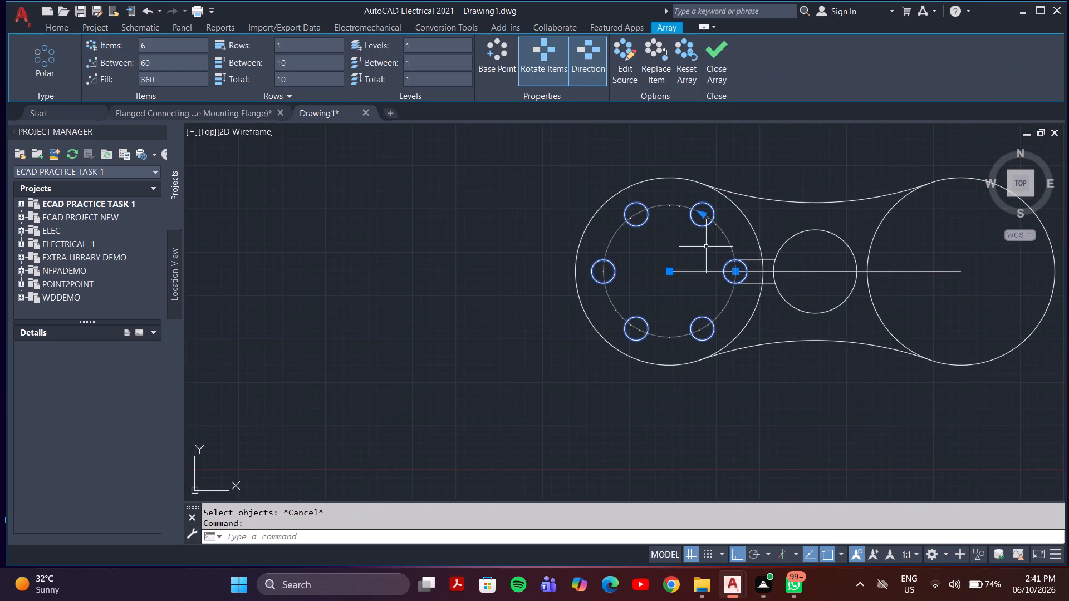
scroll(706, 247, up, 2)
key(x)
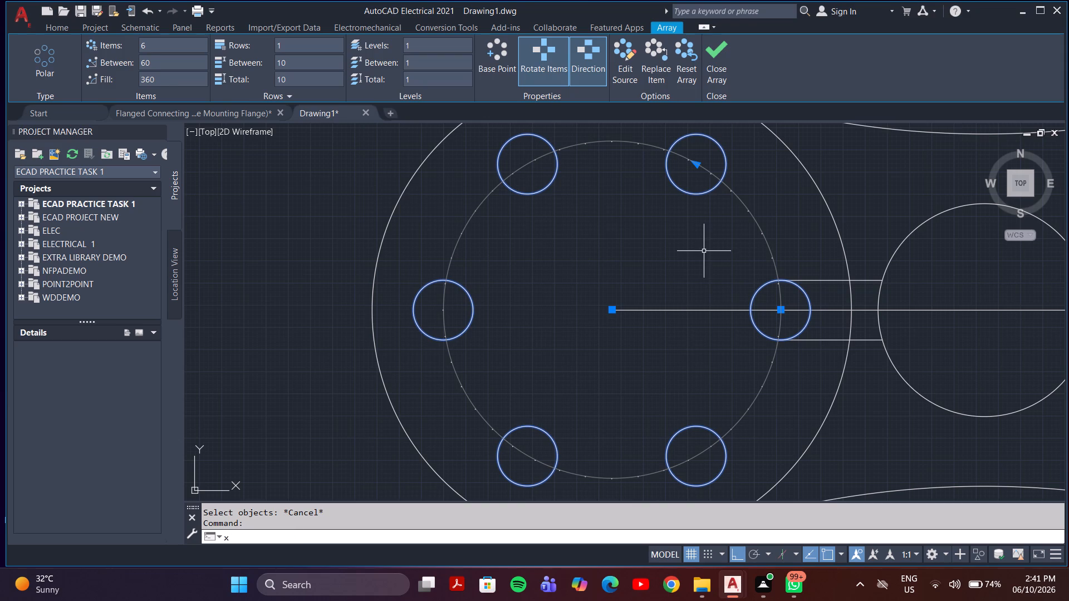
key(Return)
scroll(717, 271, down, 1)
click(744, 281)
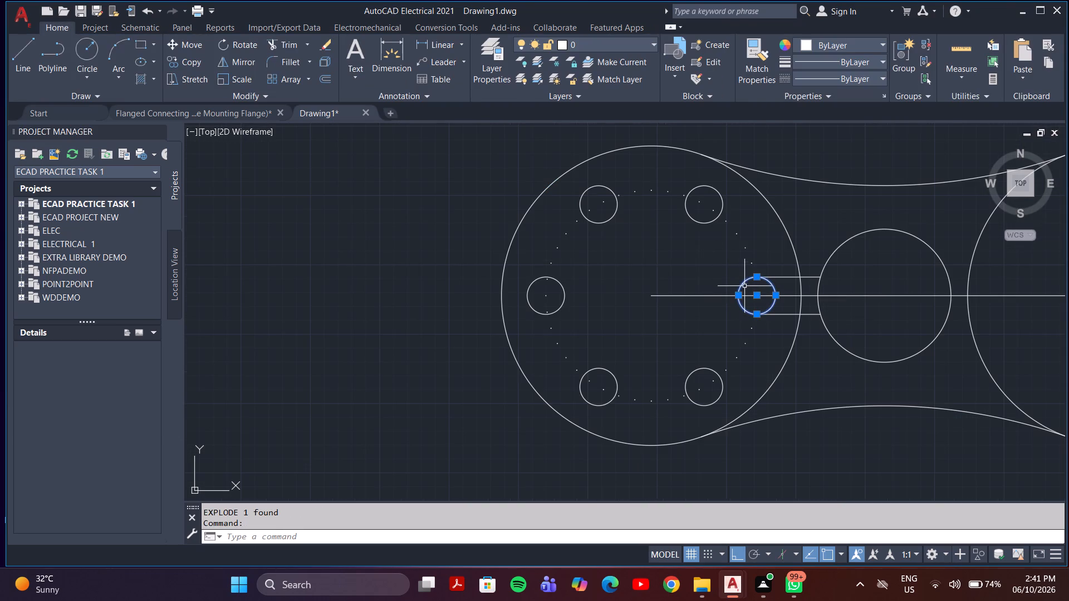
key(Escape)
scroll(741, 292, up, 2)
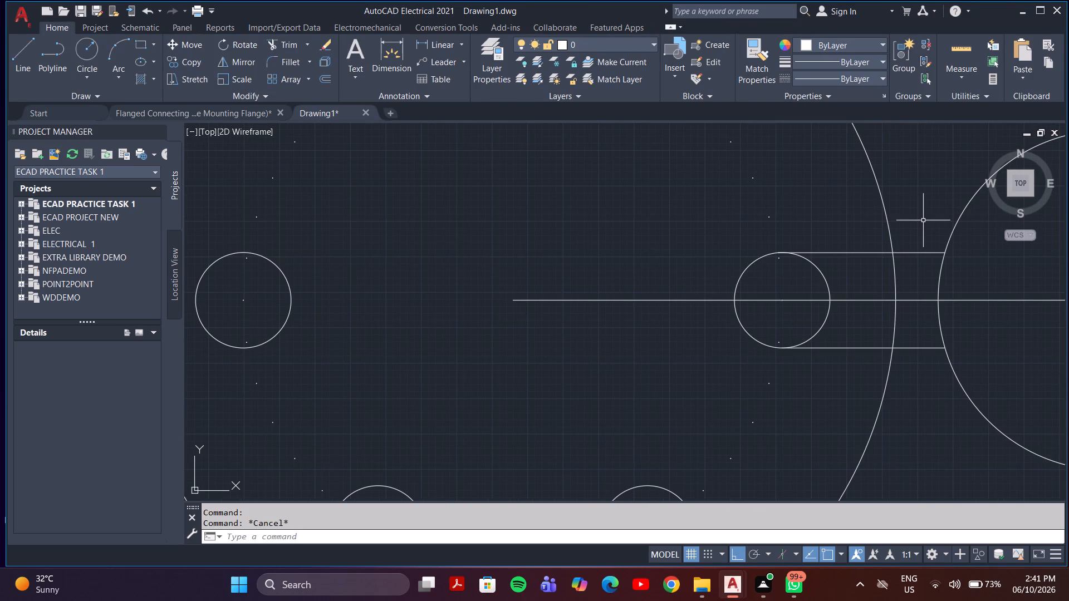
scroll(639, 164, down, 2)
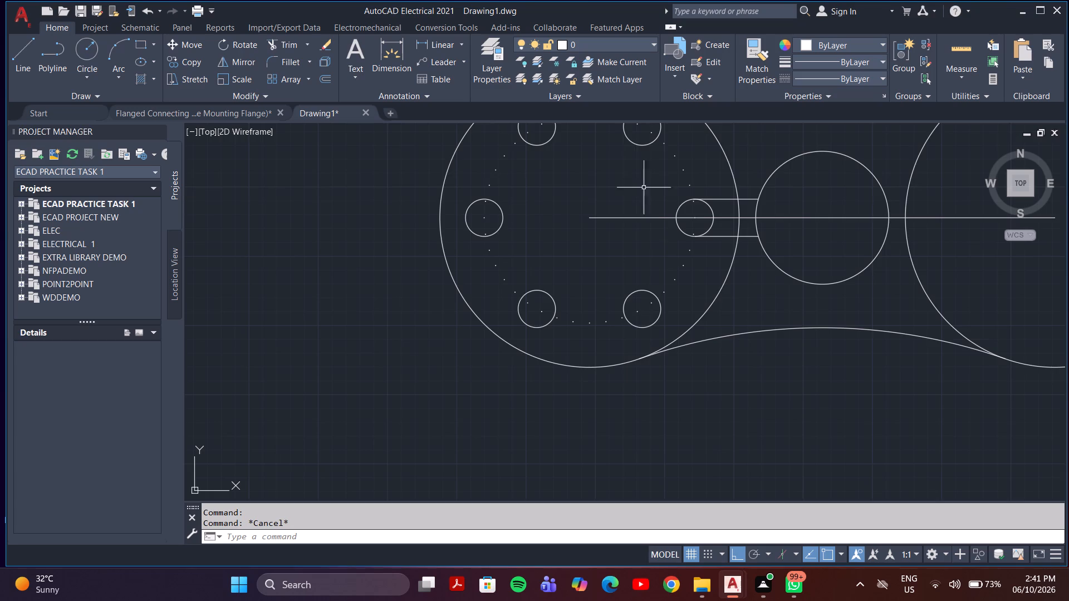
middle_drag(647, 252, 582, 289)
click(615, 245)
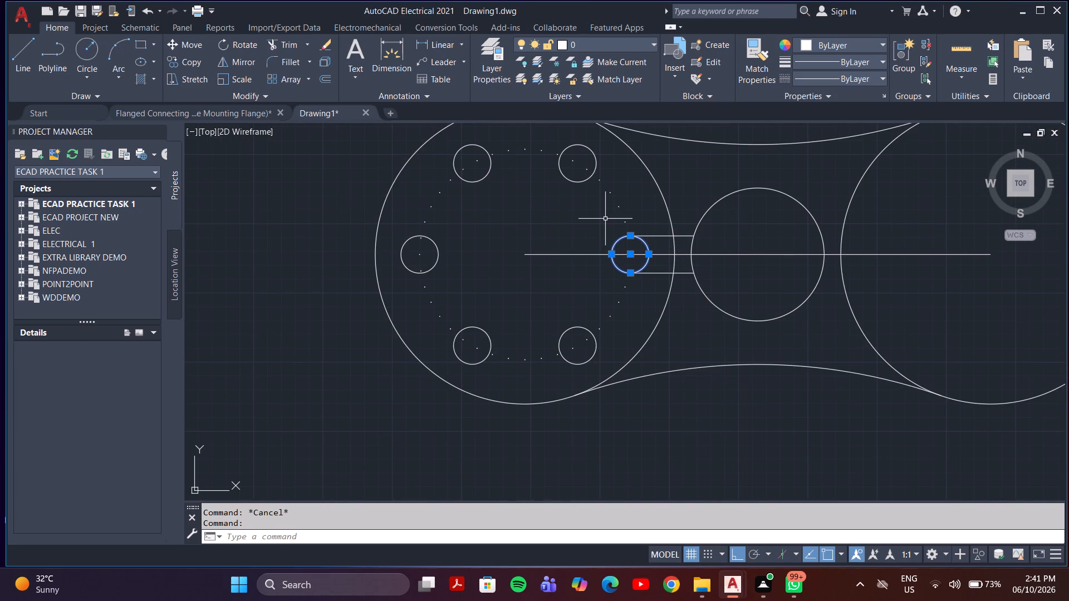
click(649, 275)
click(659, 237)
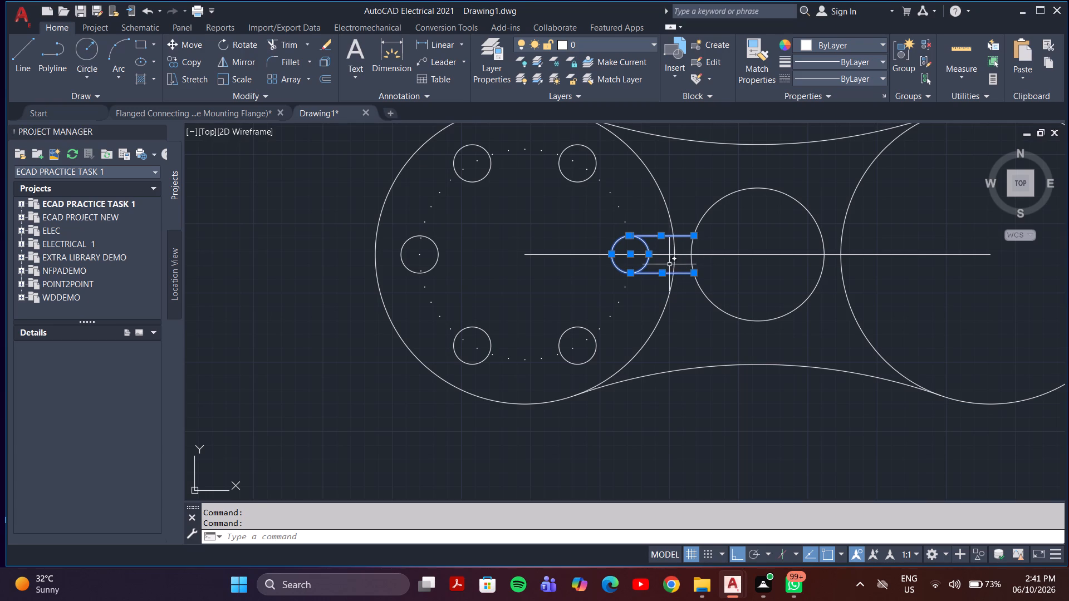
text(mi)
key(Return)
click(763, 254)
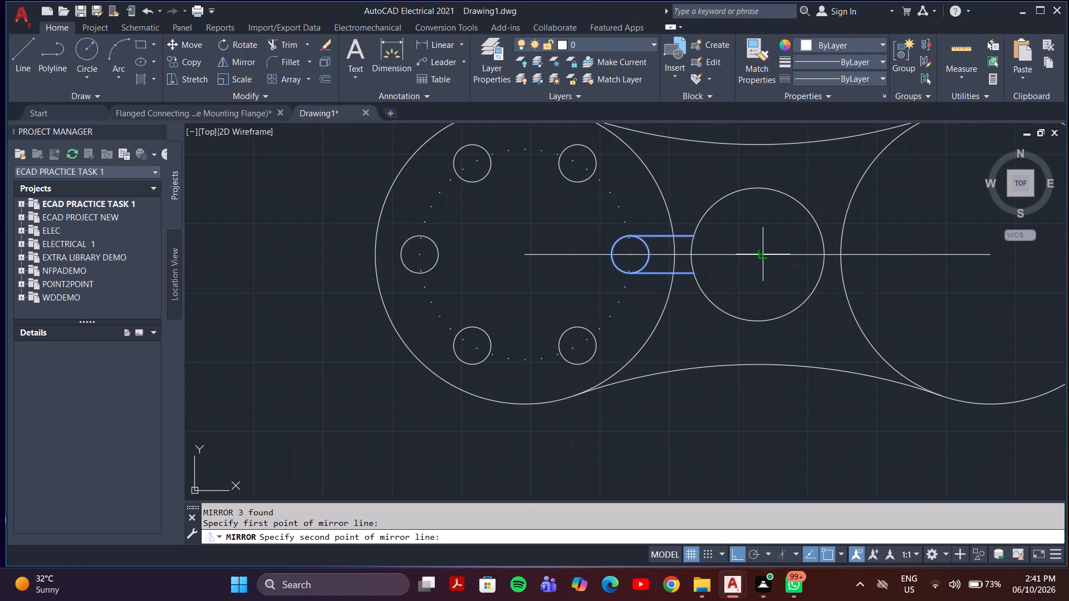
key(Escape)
Mirror the slot's small circle and two horizontal lines about the vertical axis through the central circle's centre, keeping the originals.
key(space)
click(650, 236)
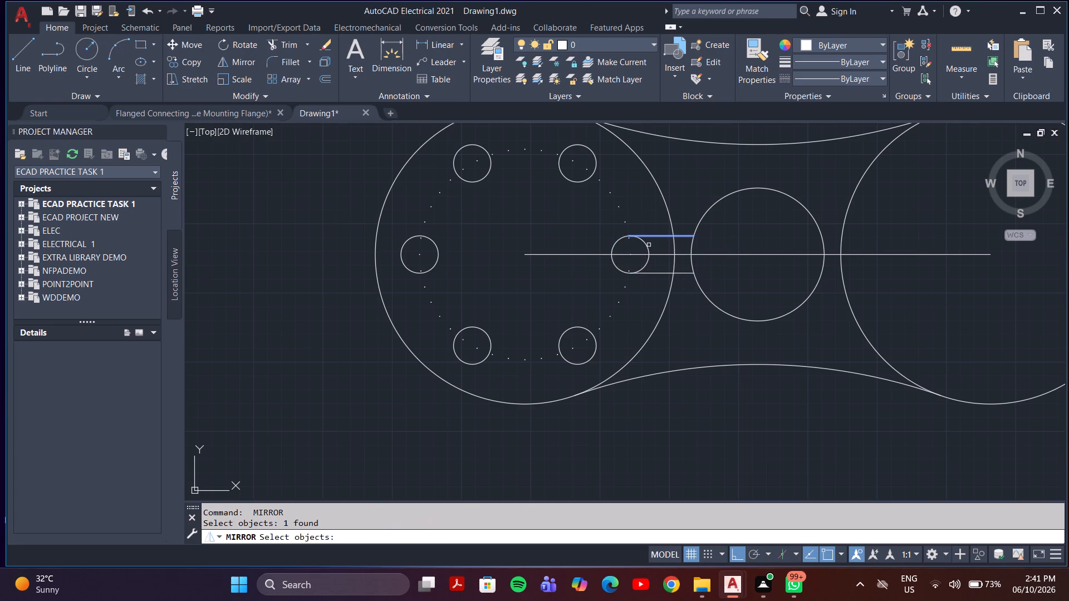
click(649, 245)
click(653, 272)
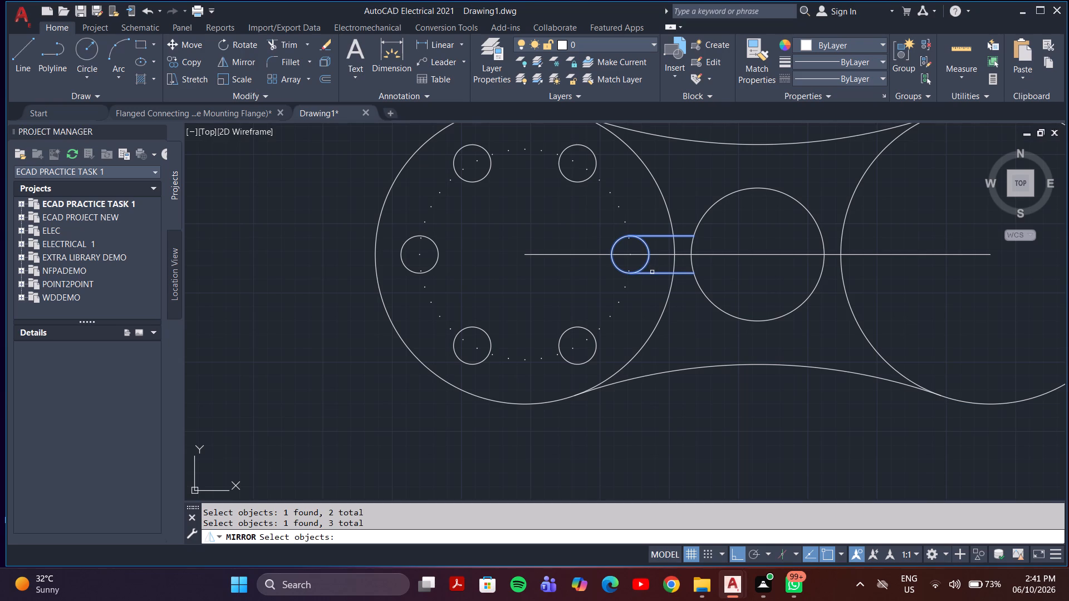
key(Return)
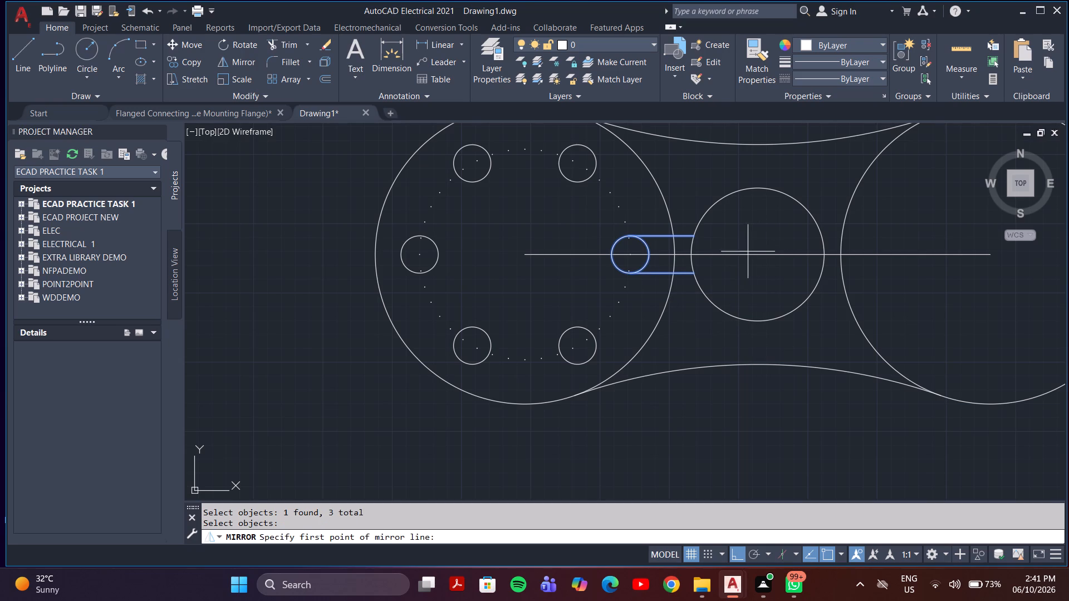
click(756, 254)
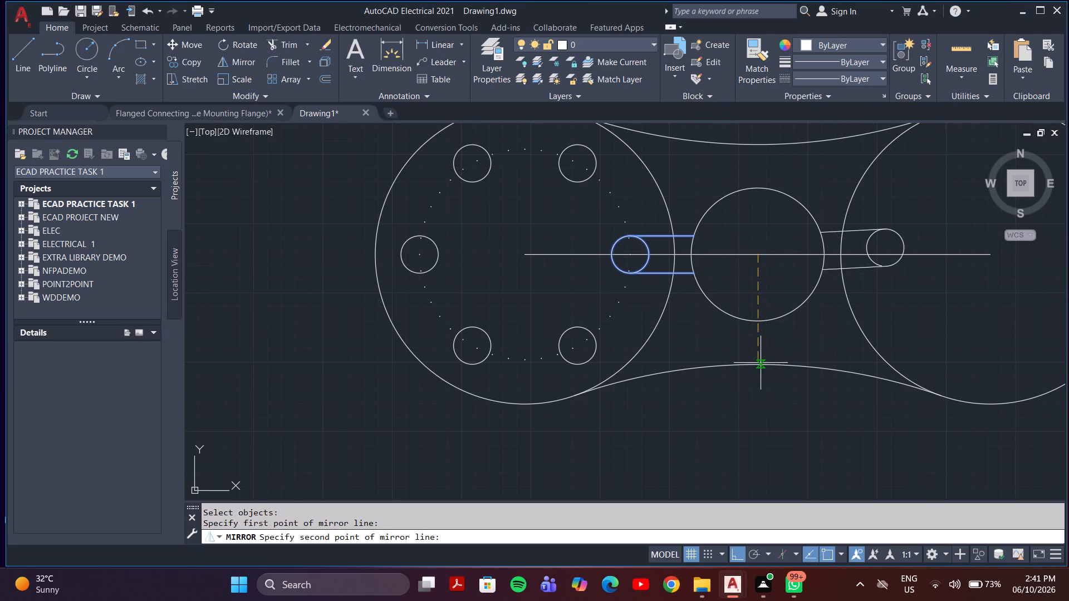
click(759, 366)
key(Return)
scroll(777, 332, down, 2)
middle_drag(783, 312, 699, 320)
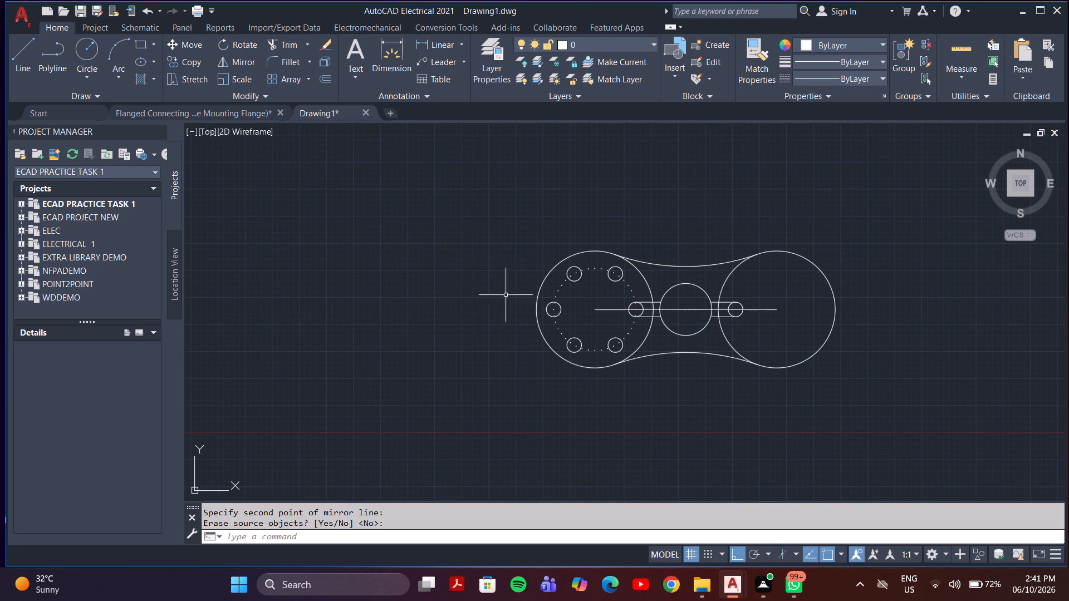
Trim the large circle's arc and the small circle's inner half between the left-hand slot's two lines, leaving an open slot.
key(t)
key(r)
key(Return)
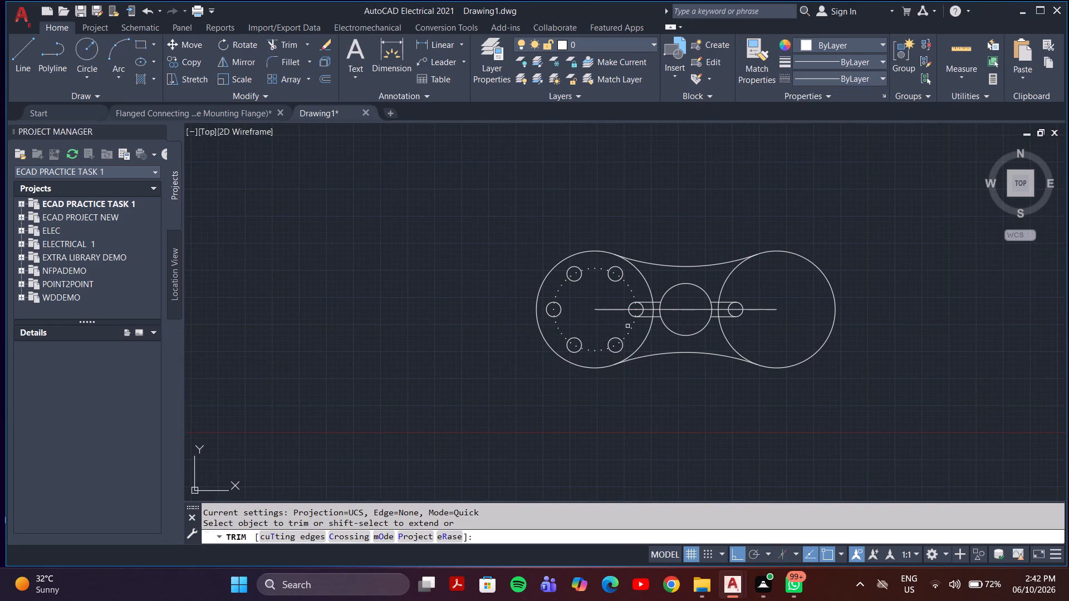
scroll(648, 311, up, 3)
click(683, 289)
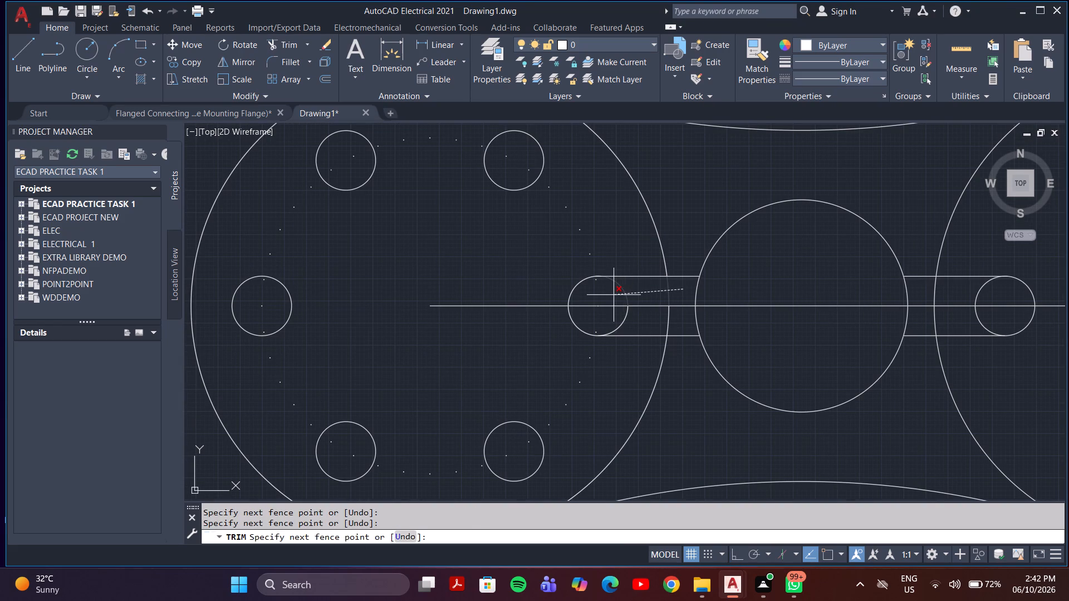
click(613, 295)
click(681, 325)
click(614, 316)
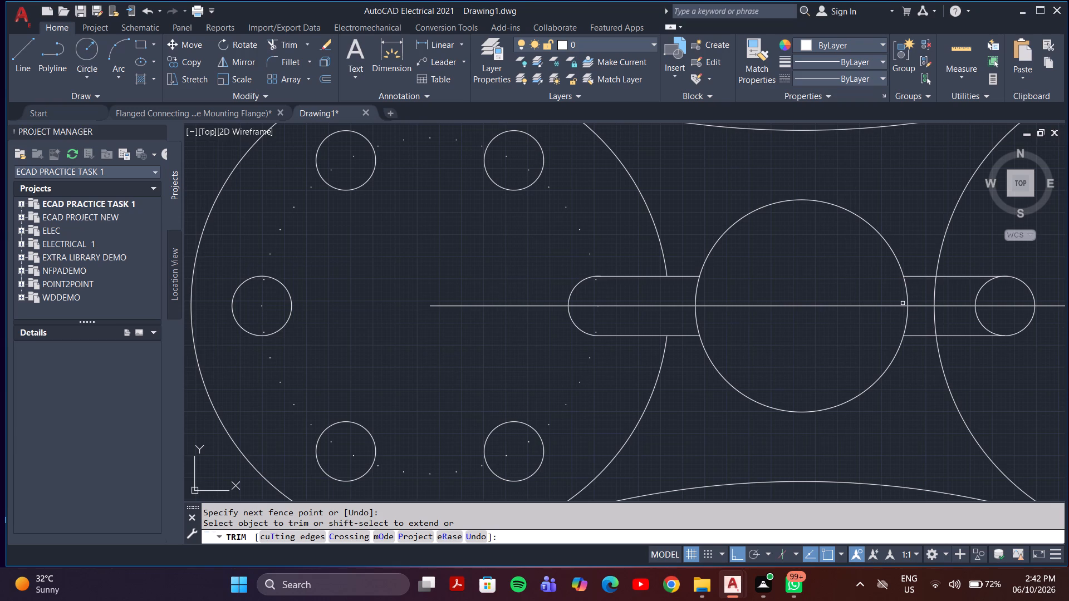
Trim the central circle's arc between the left-hand slot's two lines, opening the slot into the circle.
click(751, 289)
click(683, 294)
click(731, 332)
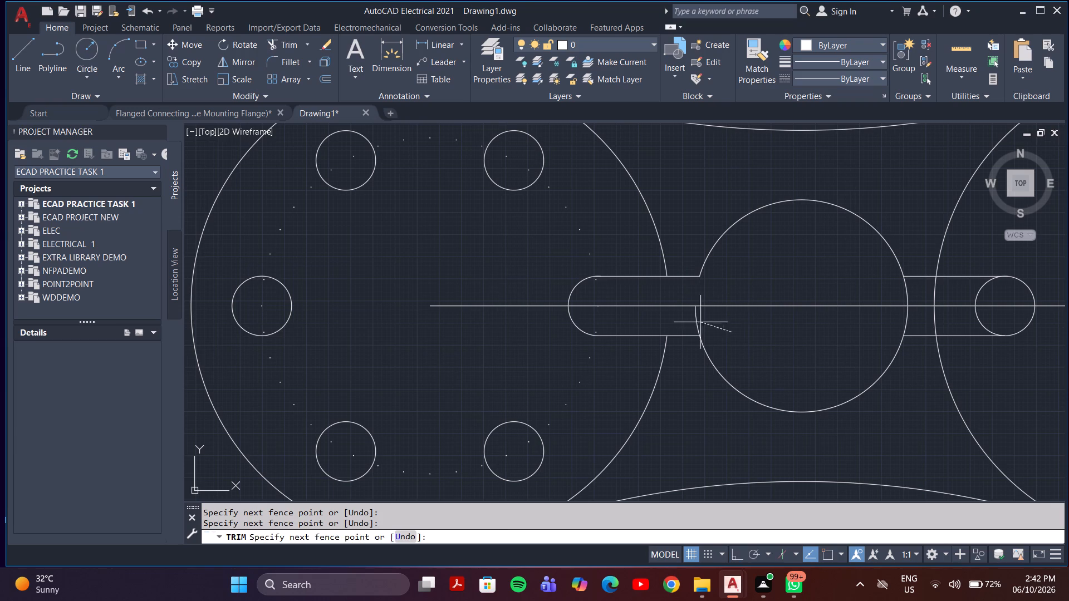
click(679, 318)
Trim the central circle, the large circle and the small circle's inner half between the right-hand slot's two lines.
middle_drag(761, 327, 624, 327)
click(749, 290)
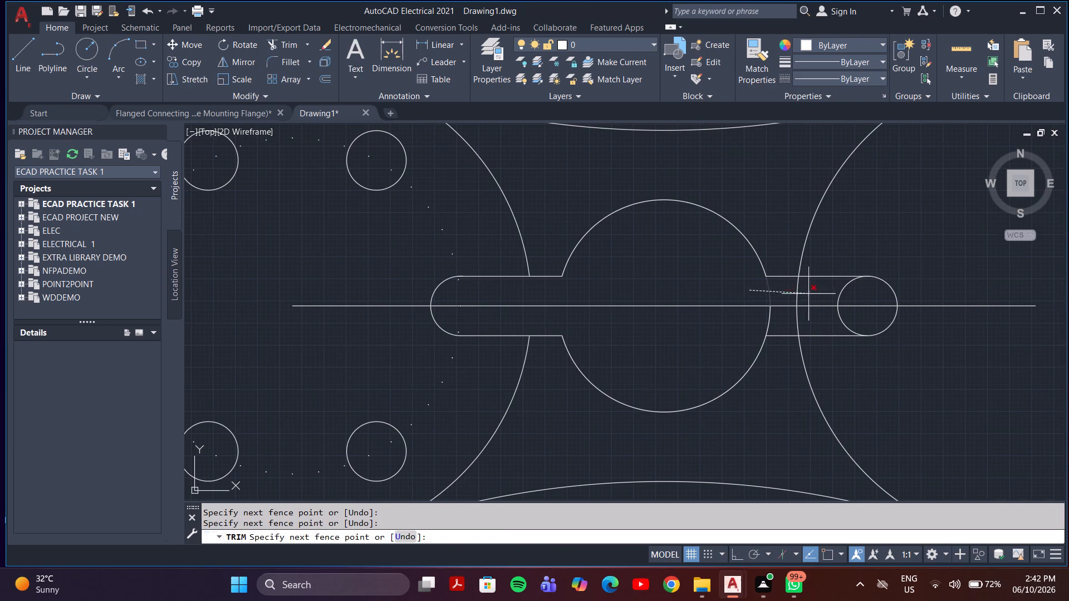
click(853, 292)
click(758, 322)
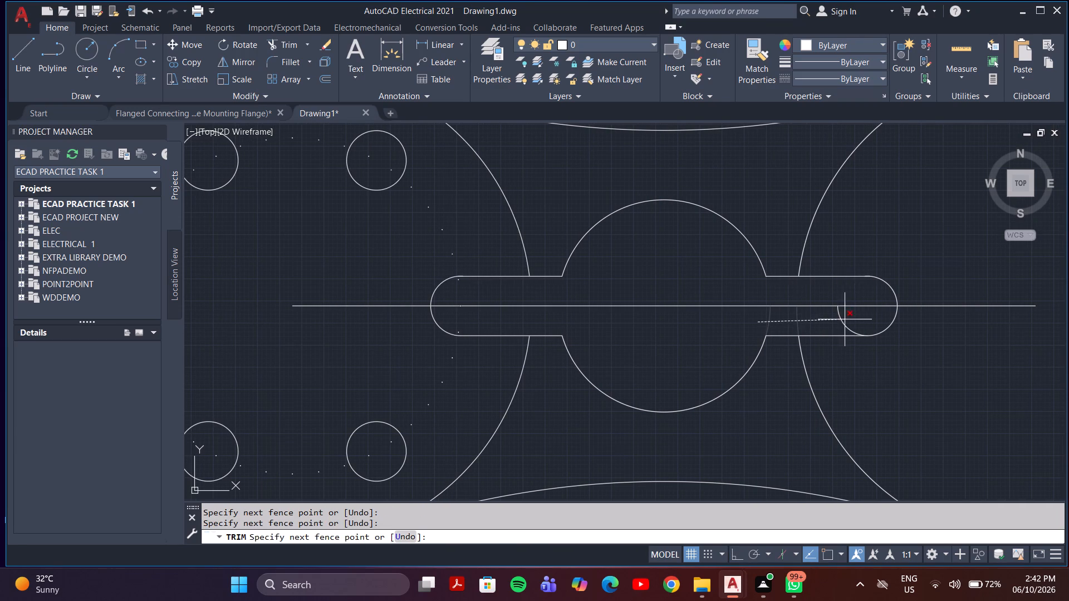
click(852, 318)
scroll(727, 314, down, 2)
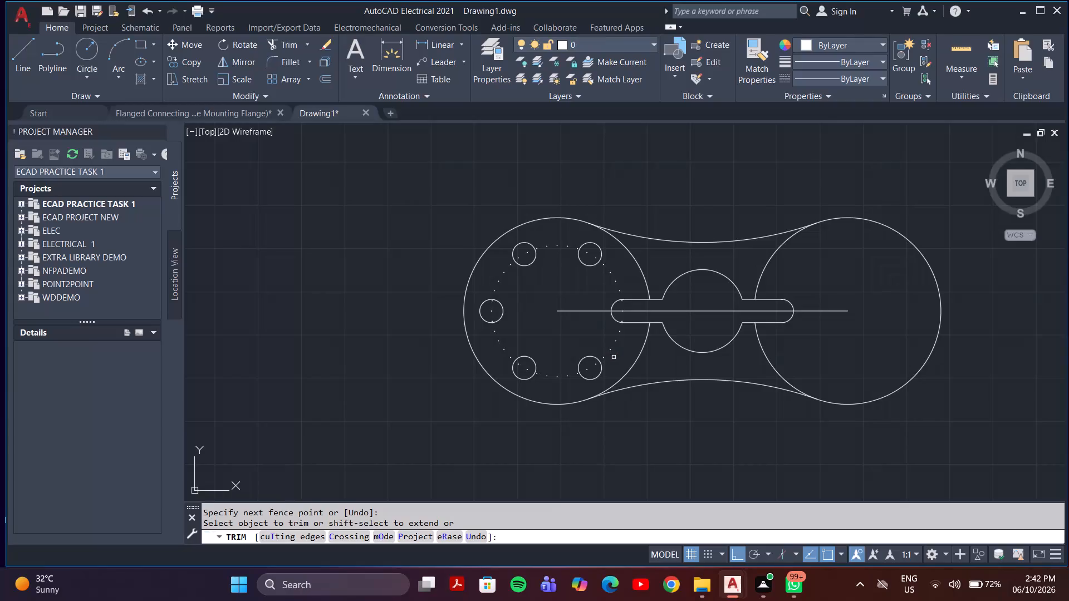
scroll(626, 344, down, 1)
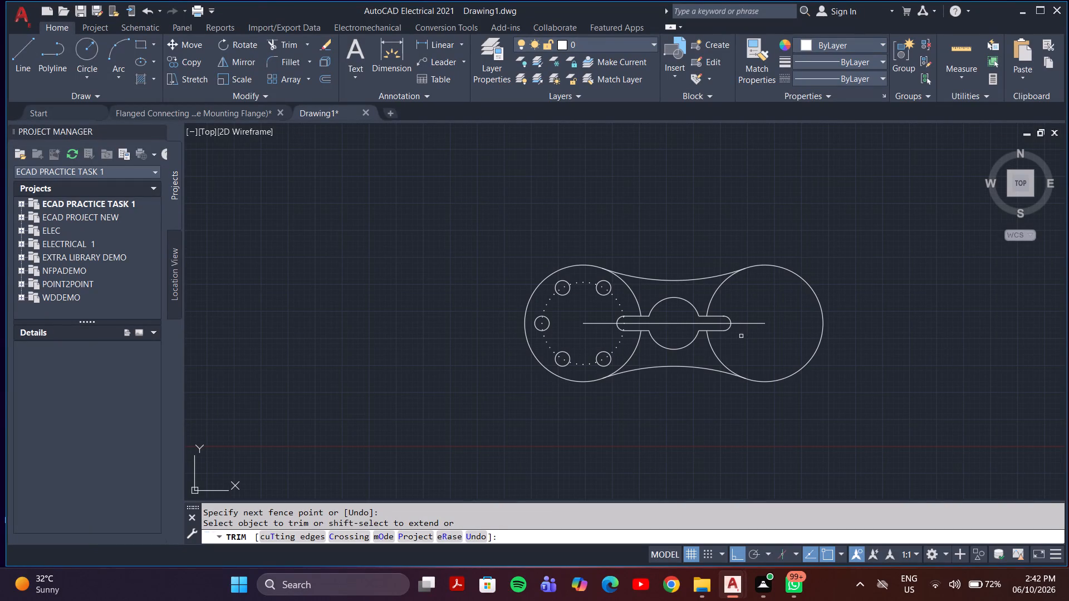
key(Escape)
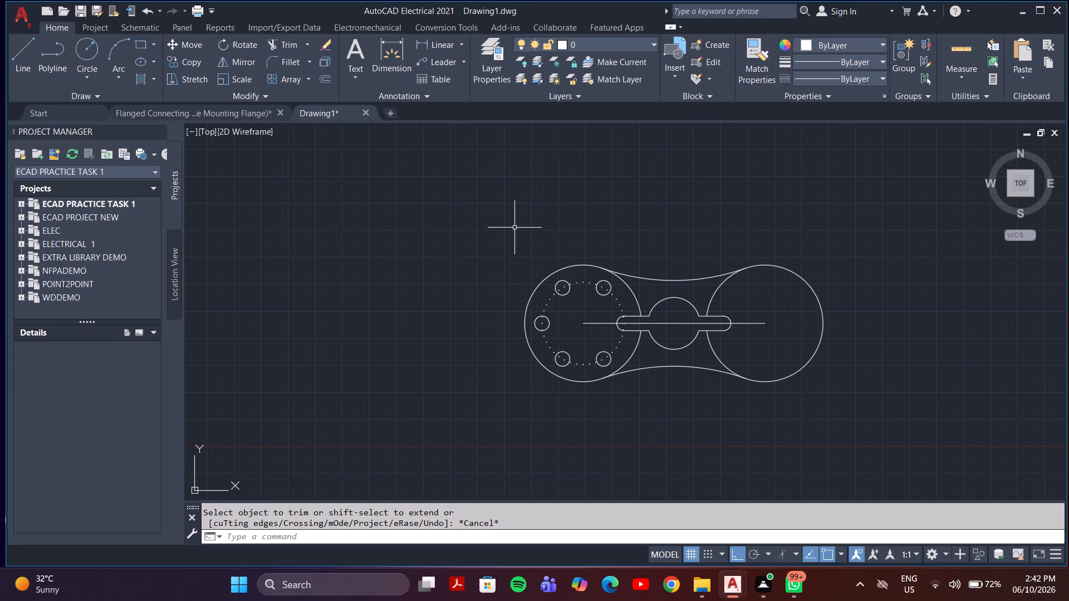
Mirror the six small holes and their dotted circle about the vertical axis through the central circle's centre, keeping the originals.
click(516, 266)
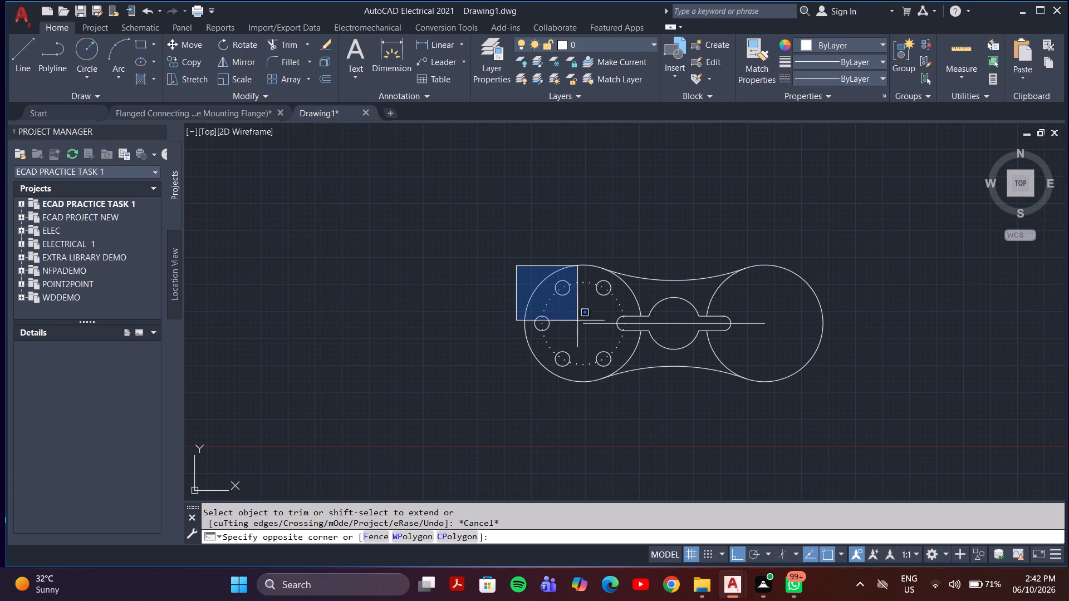
click(643, 380)
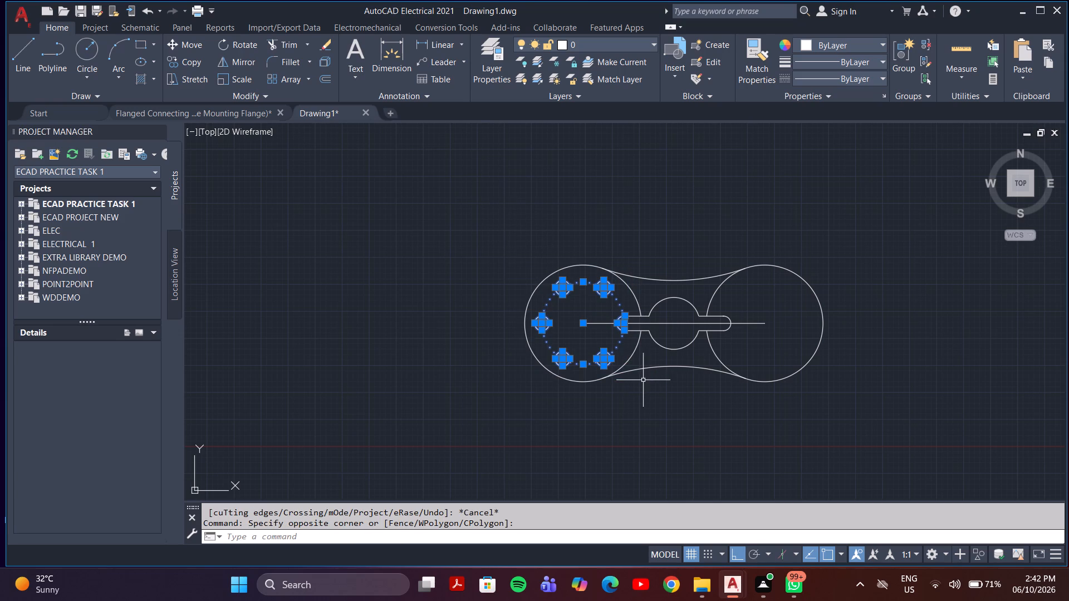
key(m)
key(i)
key(Return)
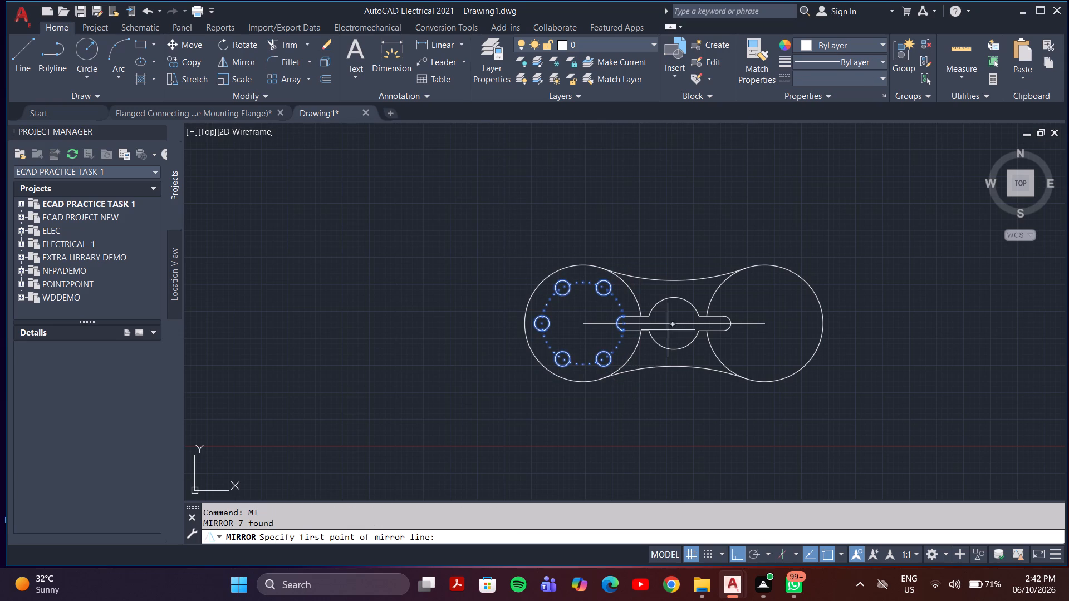
click(673, 324)
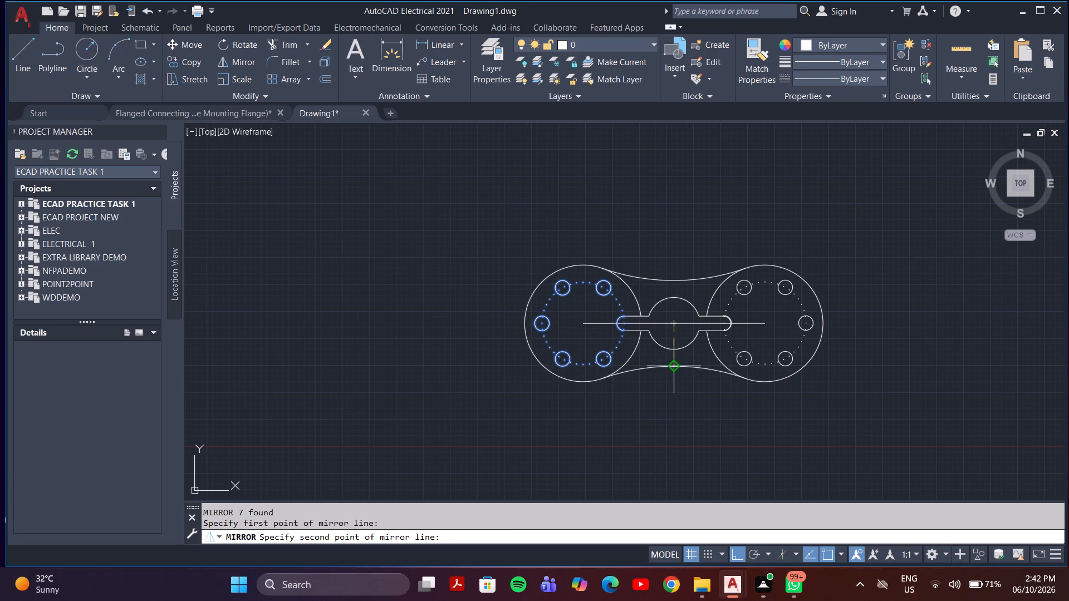
click(674, 367)
key(Return)
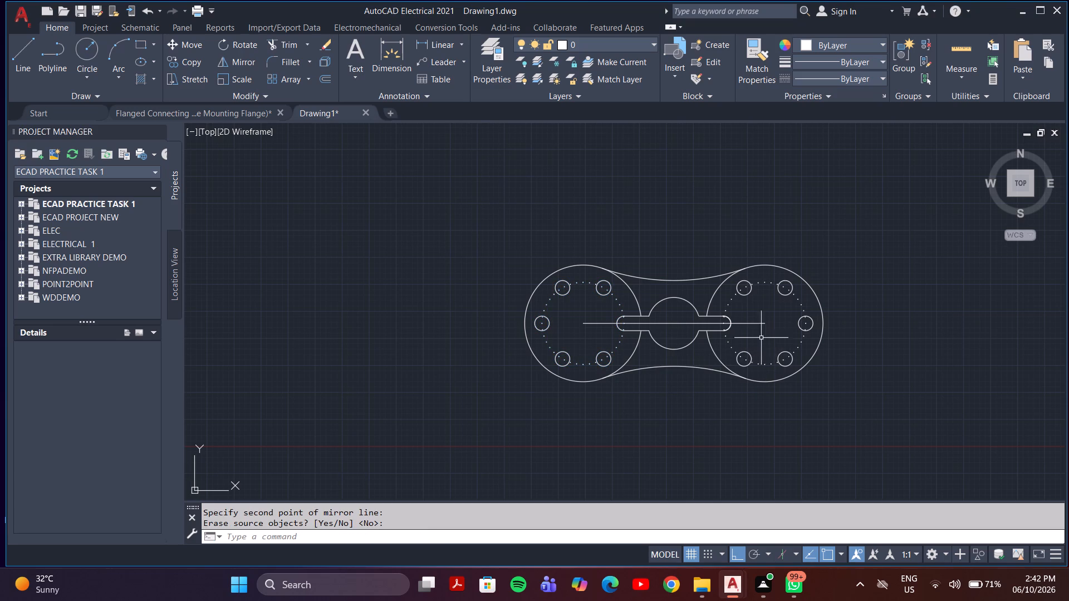
Trim the inner arcs of both large circles above and below the slots, leaving one continuous outer outline.
scroll(685, 317, up, 3)
scroll(684, 321, down, 2)
middle_drag(552, 319, 676, 307)
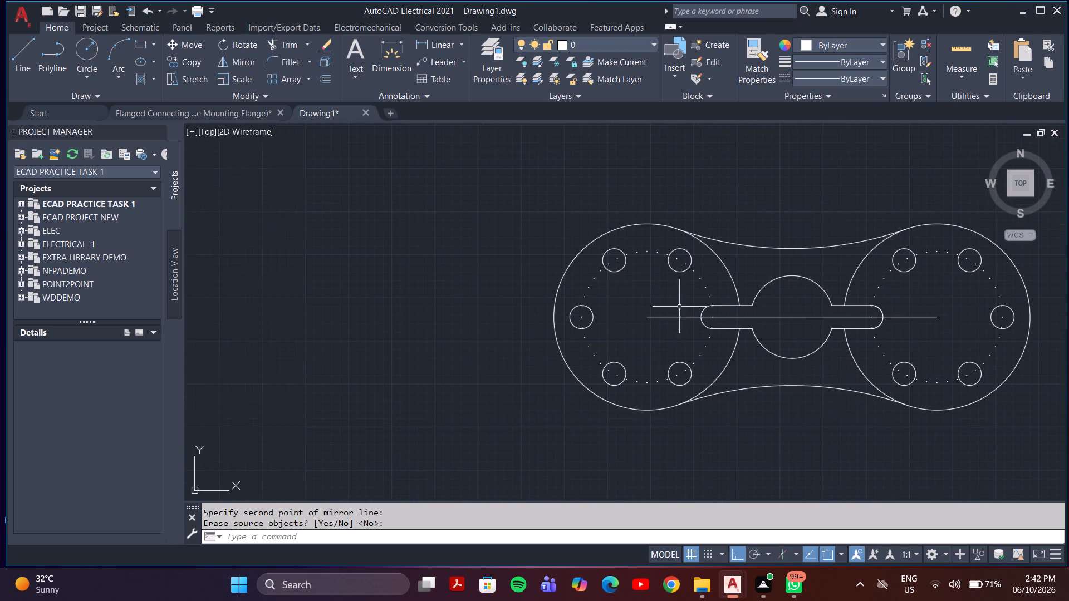
middle_drag(743, 383, 659, 385)
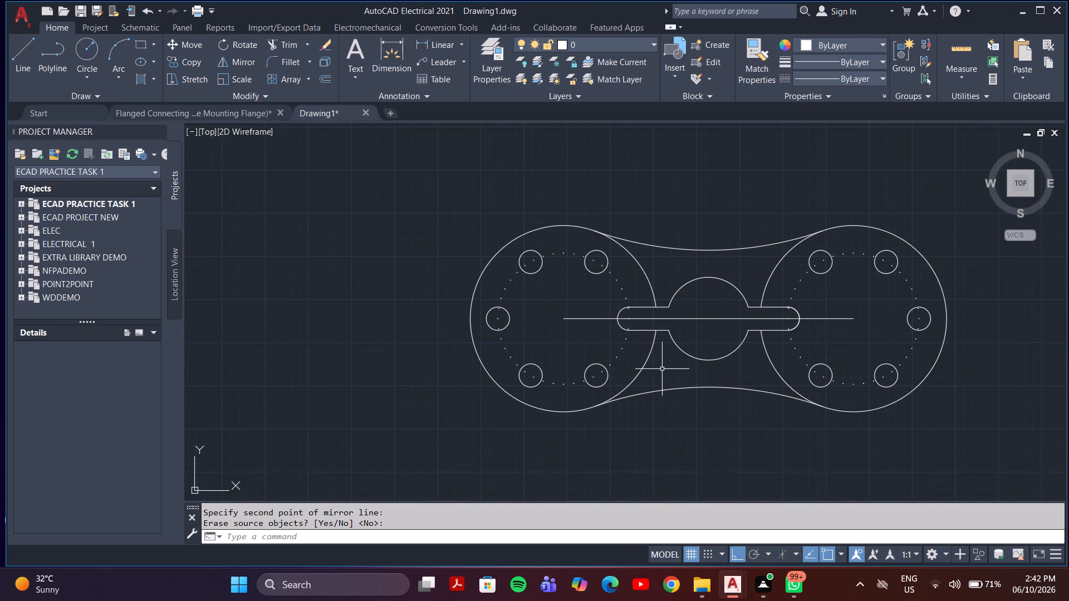
key(t)
key(r)
key(Return)
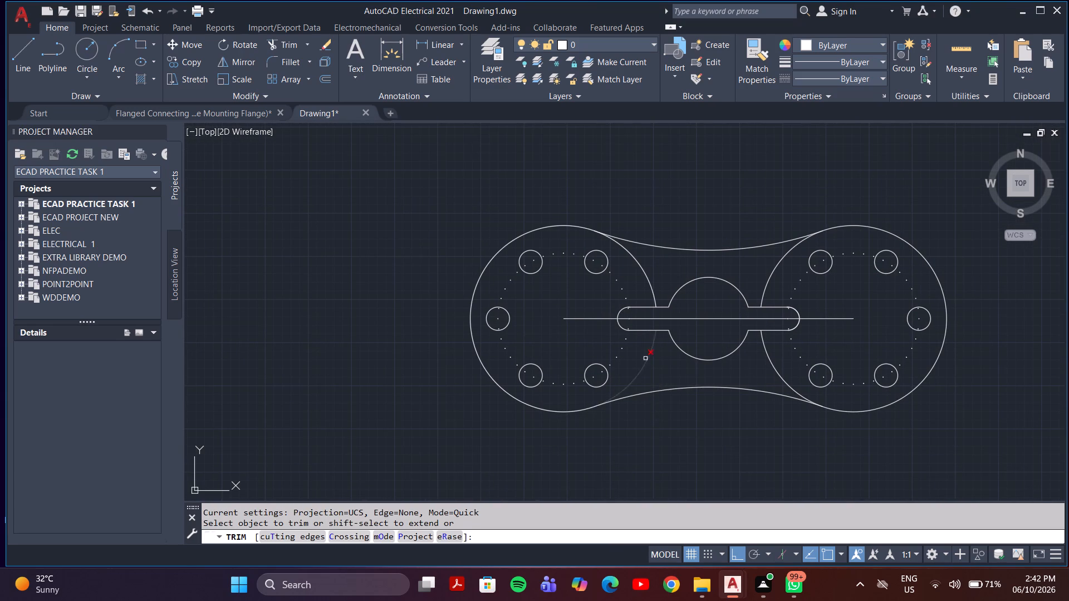
click(649, 362)
click(651, 290)
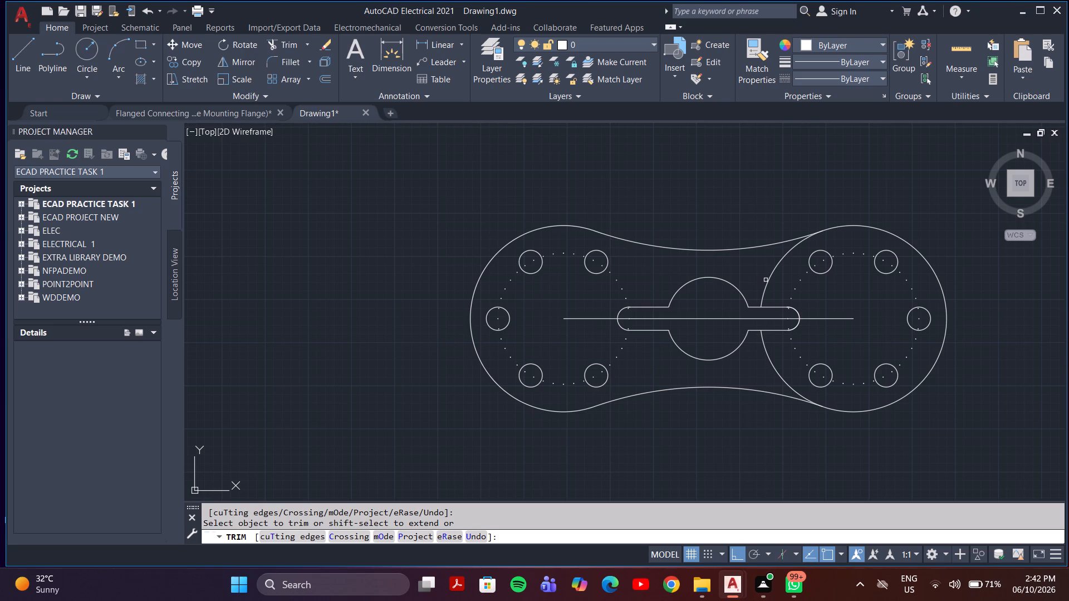
click(767, 281)
click(771, 357)
Trim the horizontal centreline's two ends that extend beyond the rounded slot ends.
scroll(753, 366, down, 2)
middle_drag(729, 368, 645, 363)
scroll(644, 361, up, 2)
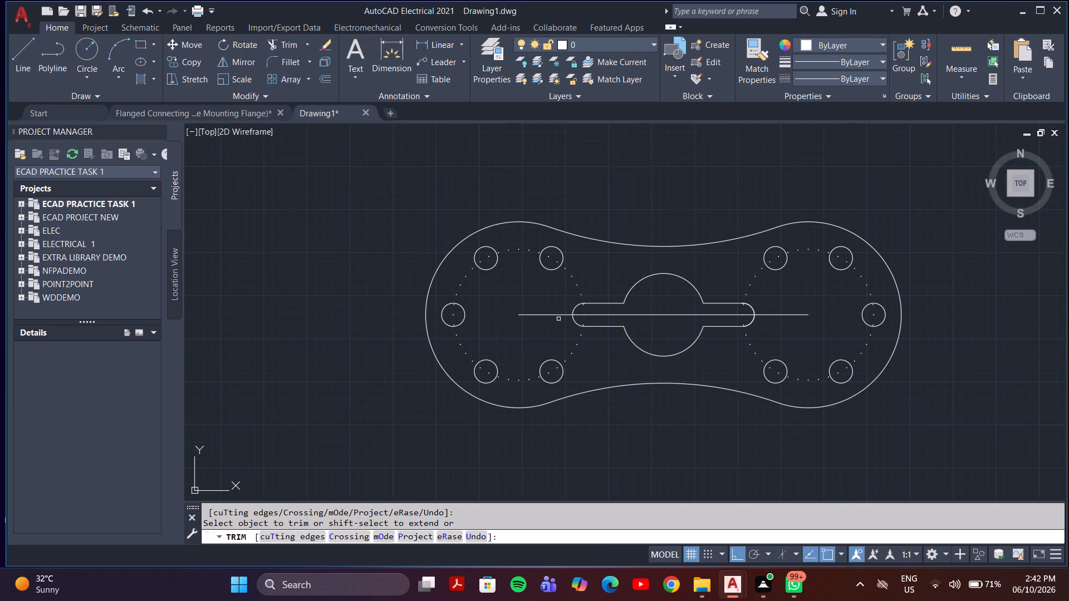
click(557, 316)
click(802, 316)
scroll(722, 390, down, 4)
scroll(710, 390, up, 4)
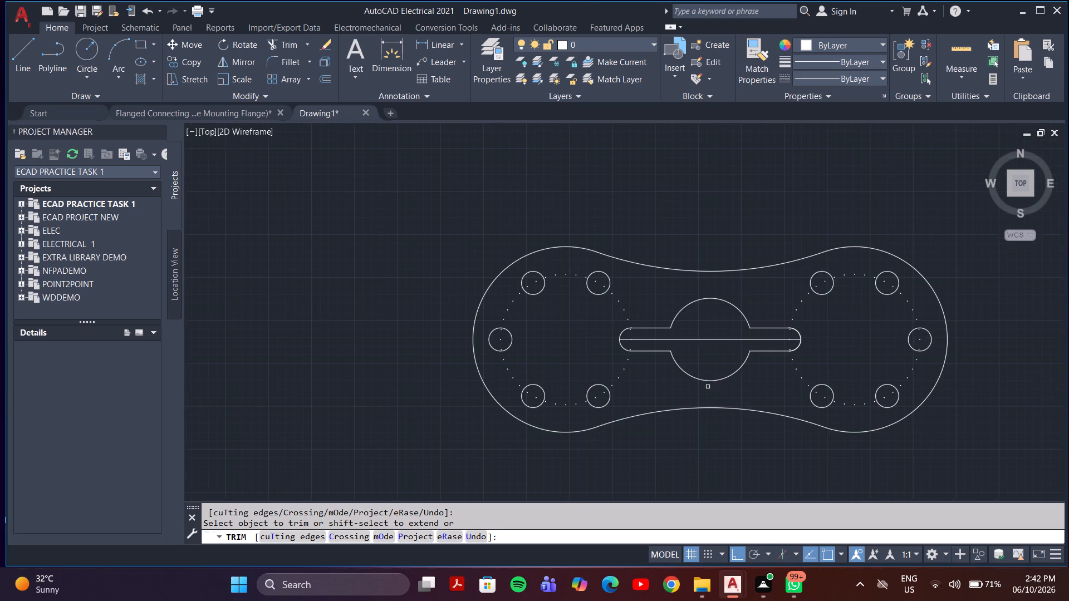
middle_drag(678, 445, 624, 380)
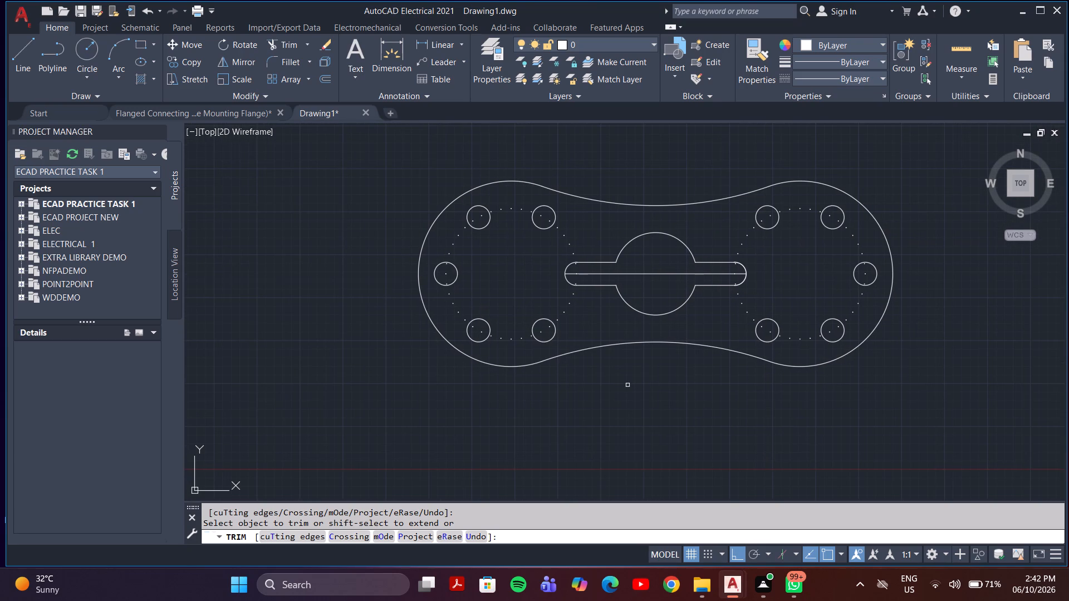
key(Escape)
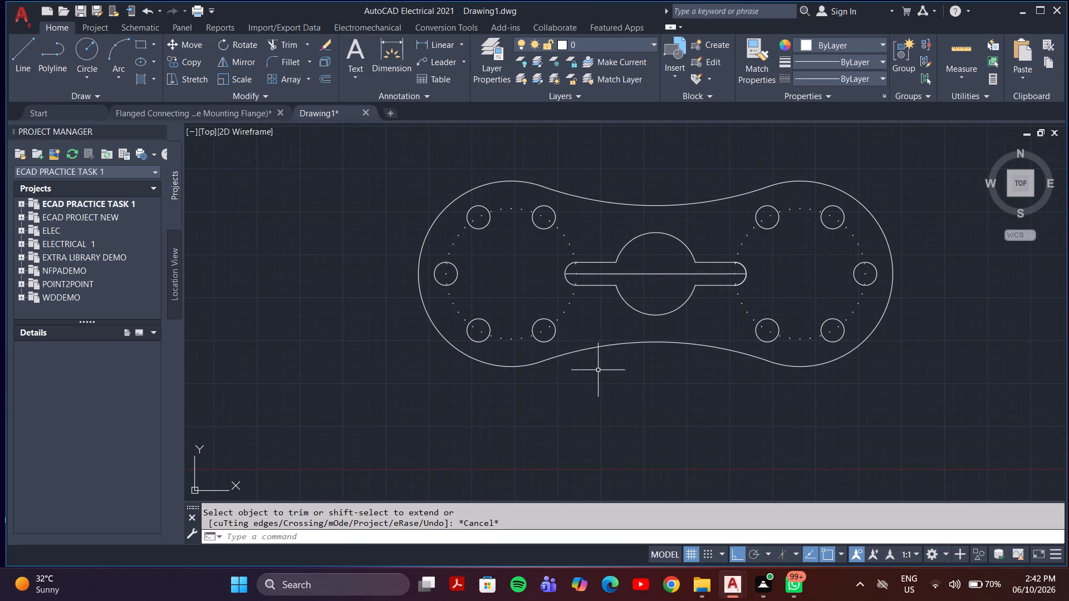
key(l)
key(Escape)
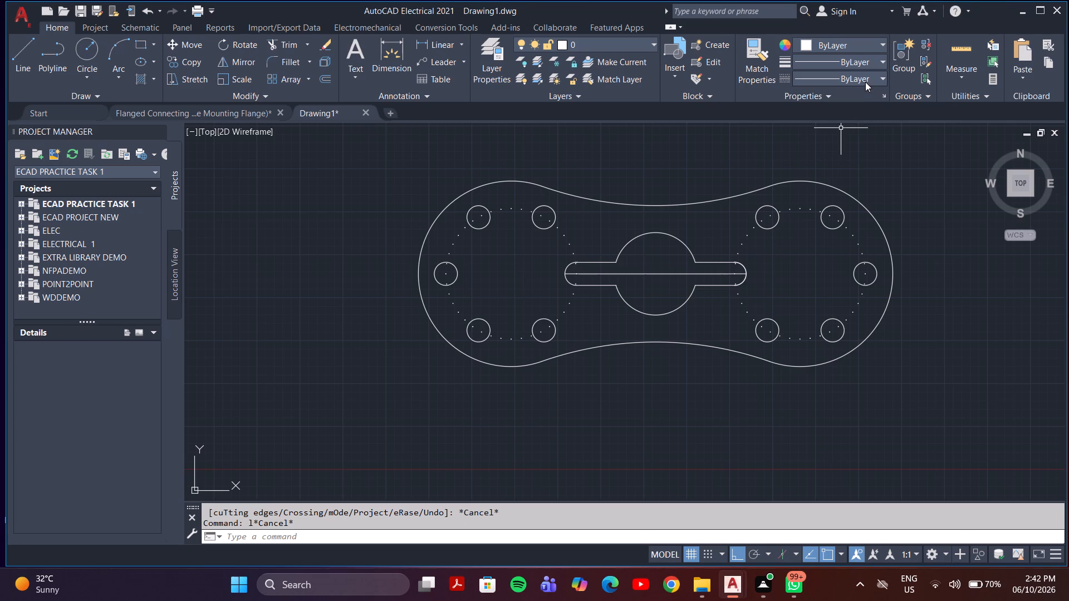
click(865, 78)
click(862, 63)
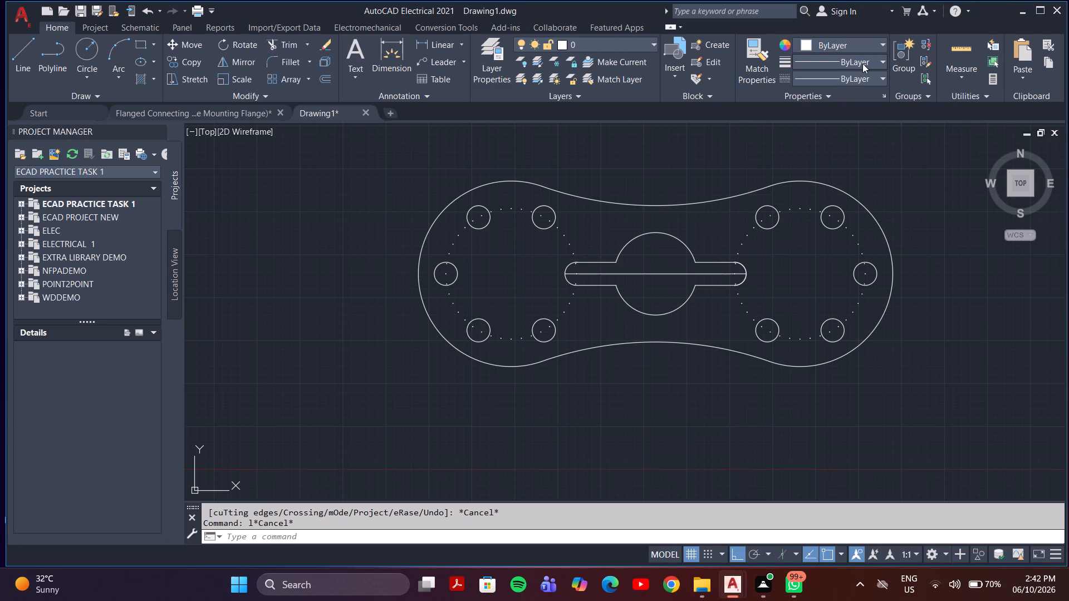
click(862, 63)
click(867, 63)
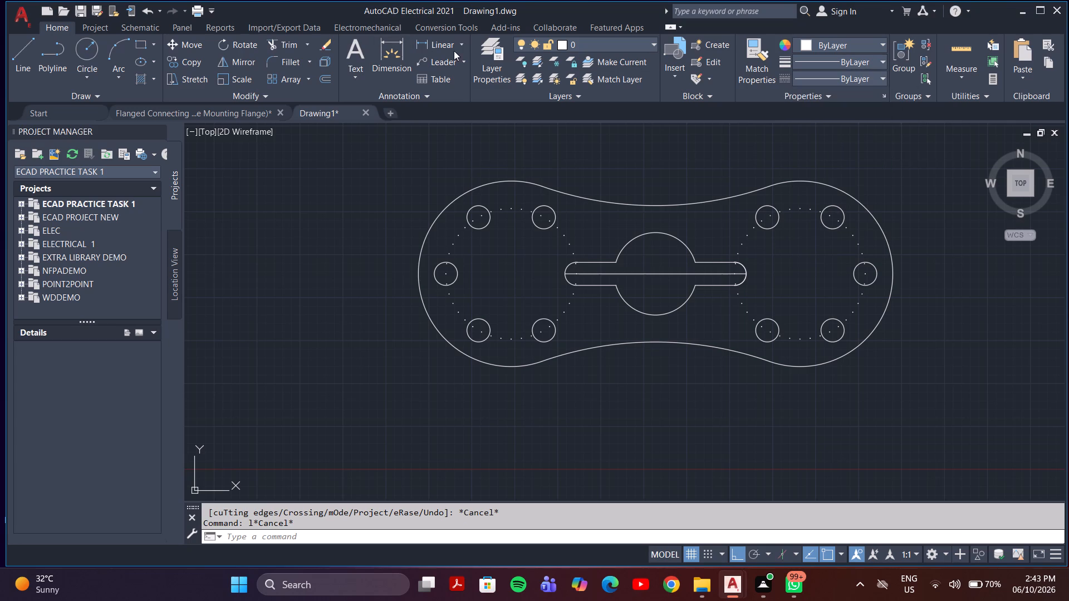
Add a horizontal linear dimension between the centres of the two slot end arcs, placed above the part.
click(464, 45)
click(453, 66)
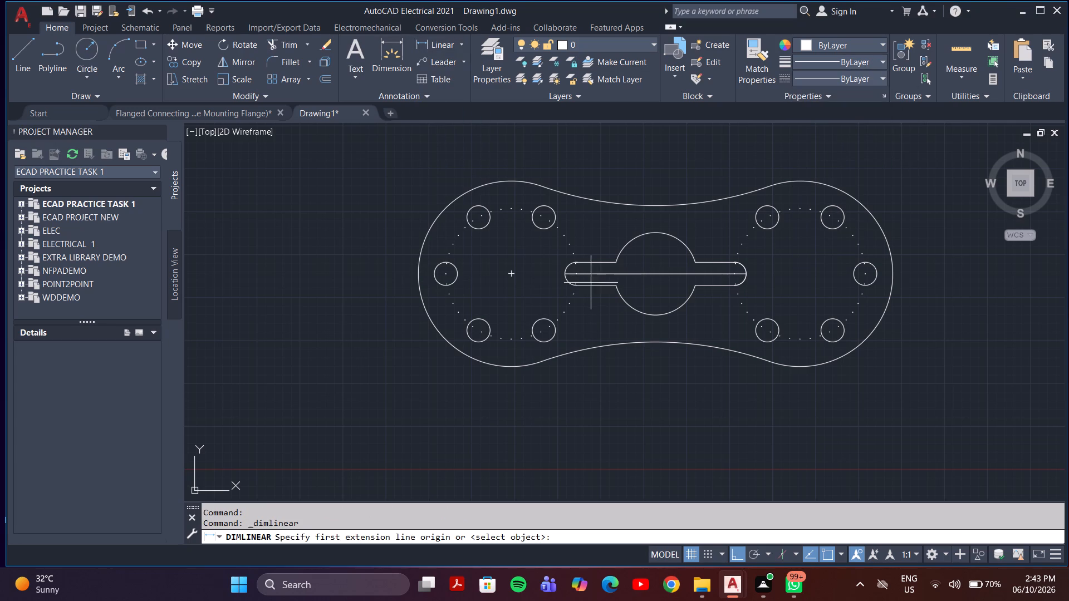
click(573, 274)
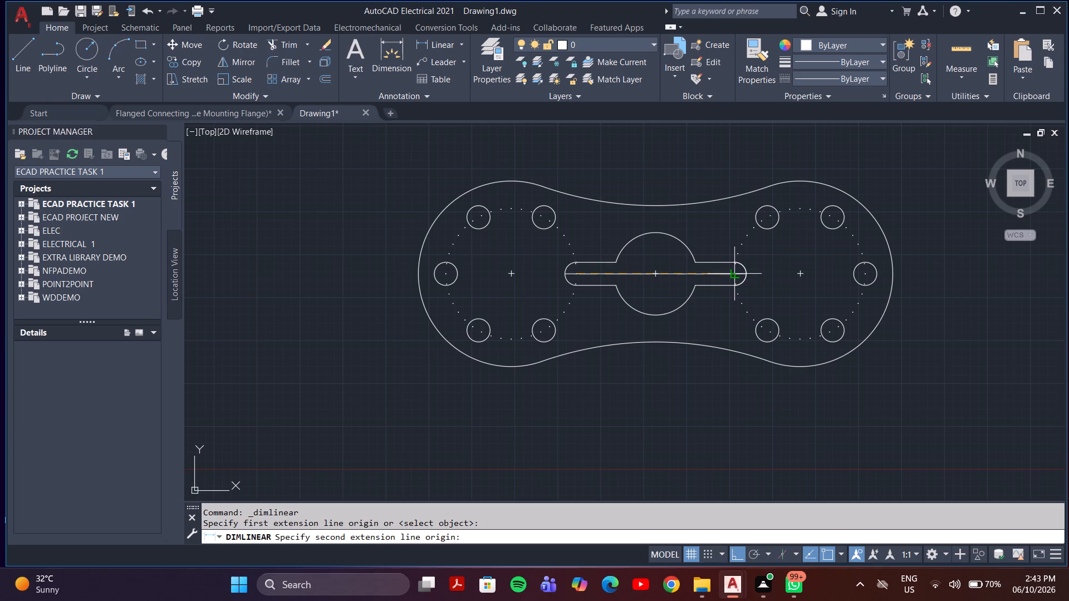
click(734, 274)
middle_drag(692, 158, 699, 230)
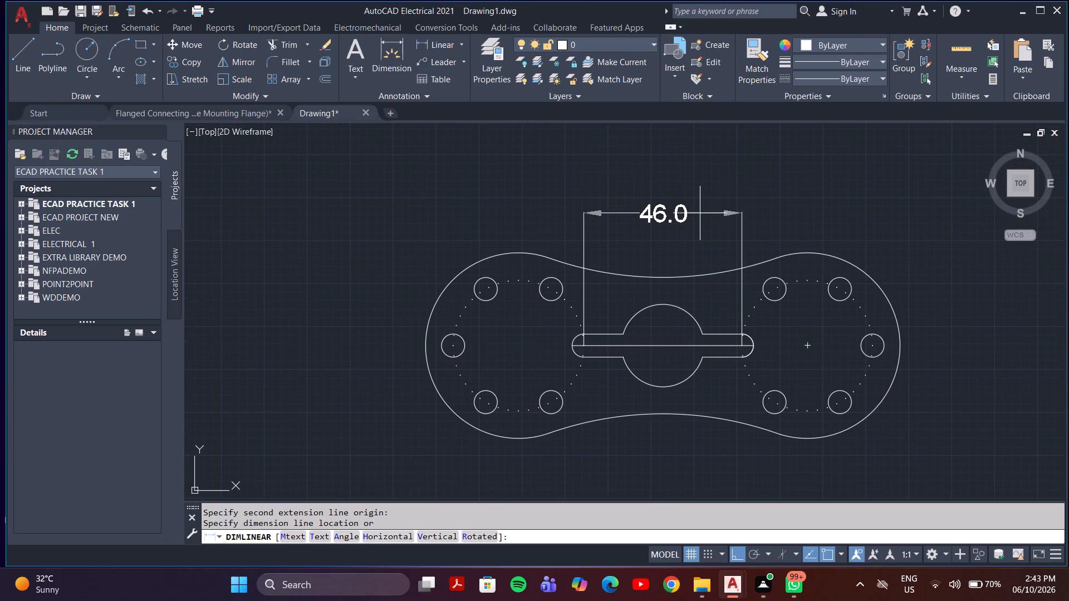
click(700, 183)
key(space)
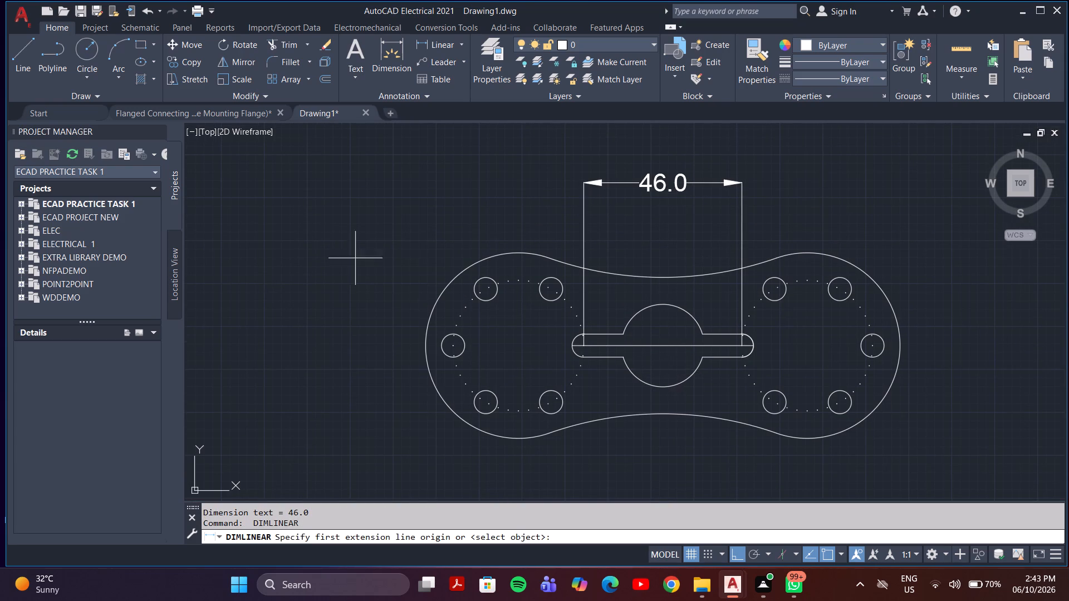
Add a radius dimension to the lower concave connecting arc, placed below the part.
click(463, 43)
click(455, 181)
click(654, 414)
middle_drag(652, 449, 646, 411)
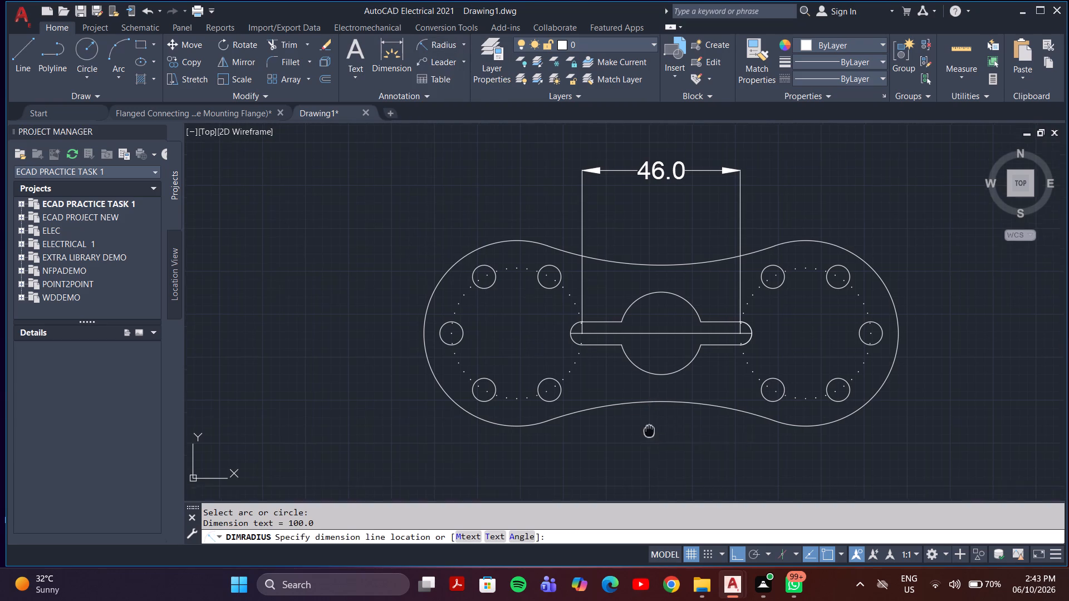
middle_drag(646, 411, 636, 348)
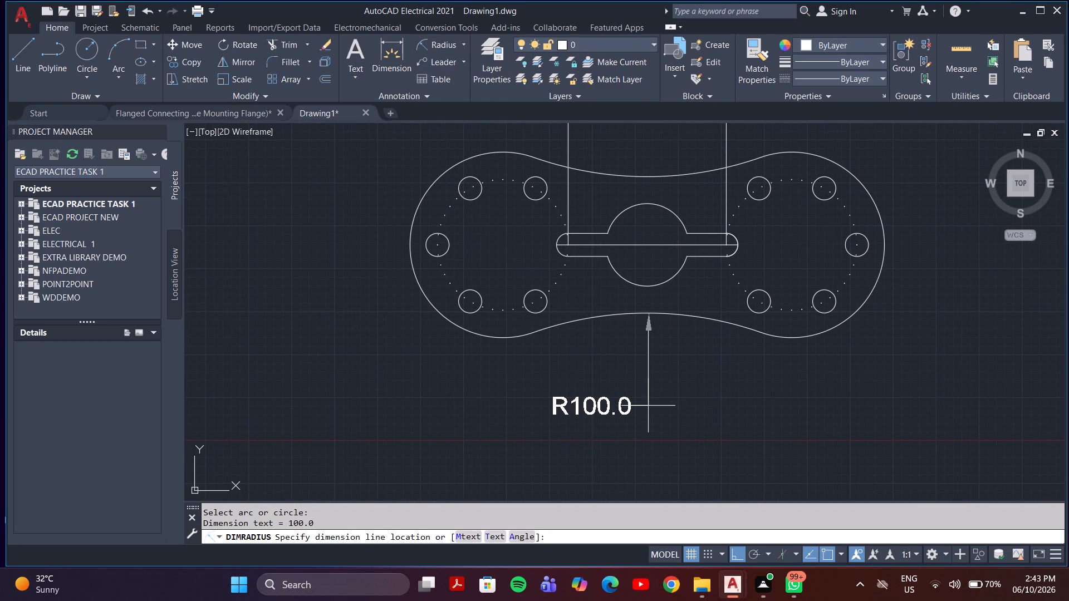
click(648, 406)
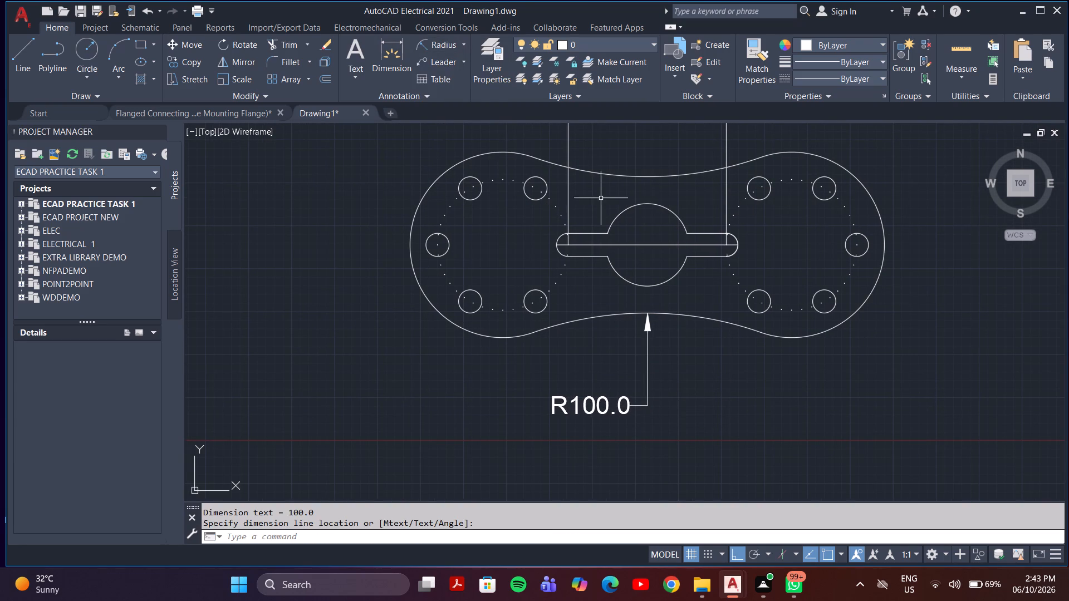
Add a radius dimension to the part's right-hand outer end arc, placed outside the outline.
middle_drag(598, 194, 571, 291)
scroll(571, 290, up, 1)
middle_drag(974, 274, 690, 239)
key(space)
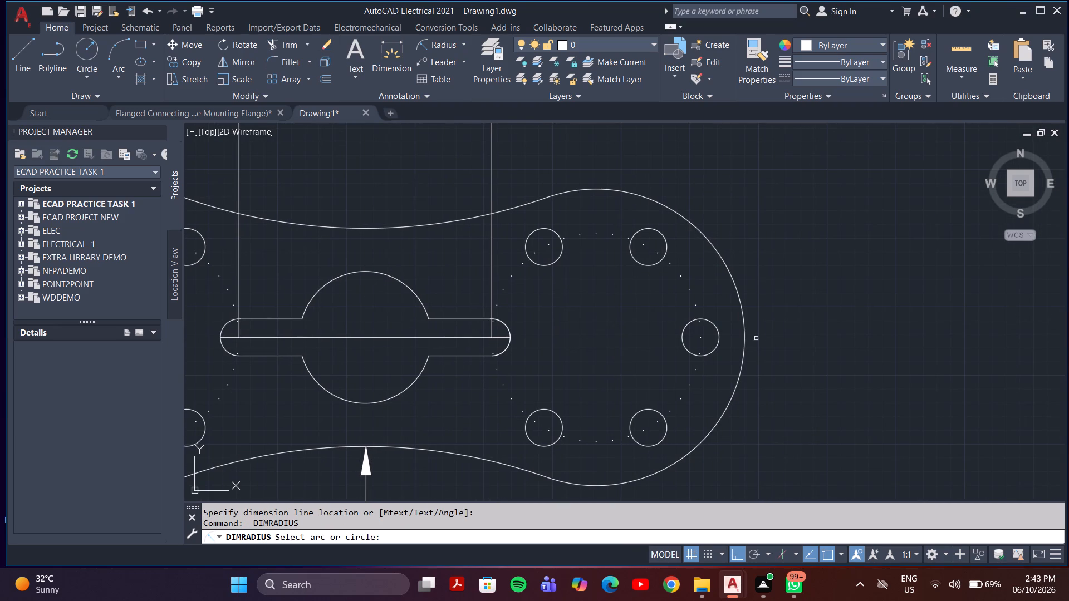
click(745, 338)
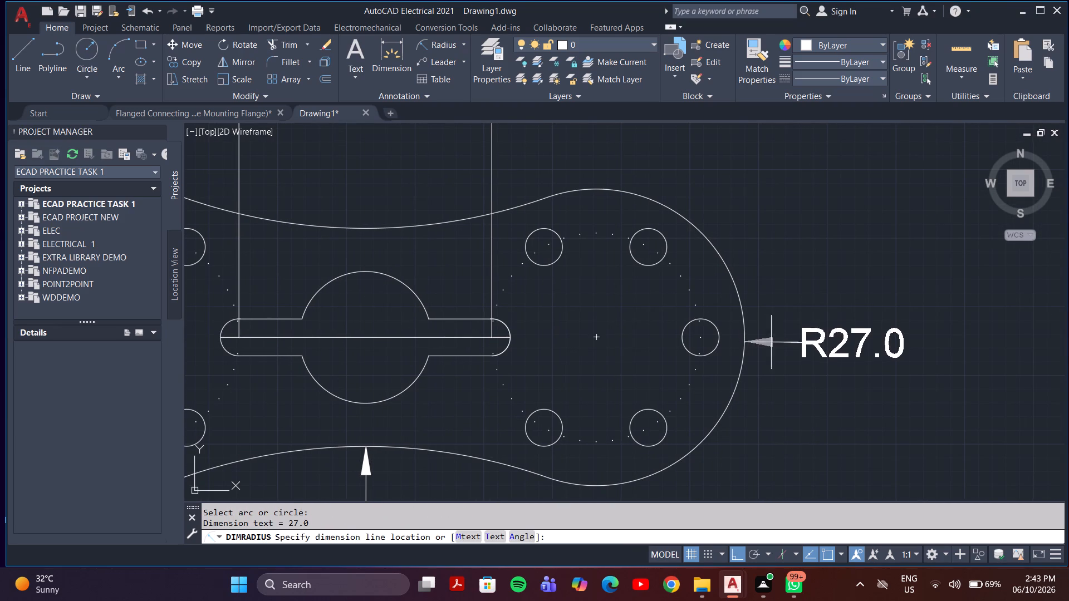
click(779, 337)
scroll(771, 318, down, 3)
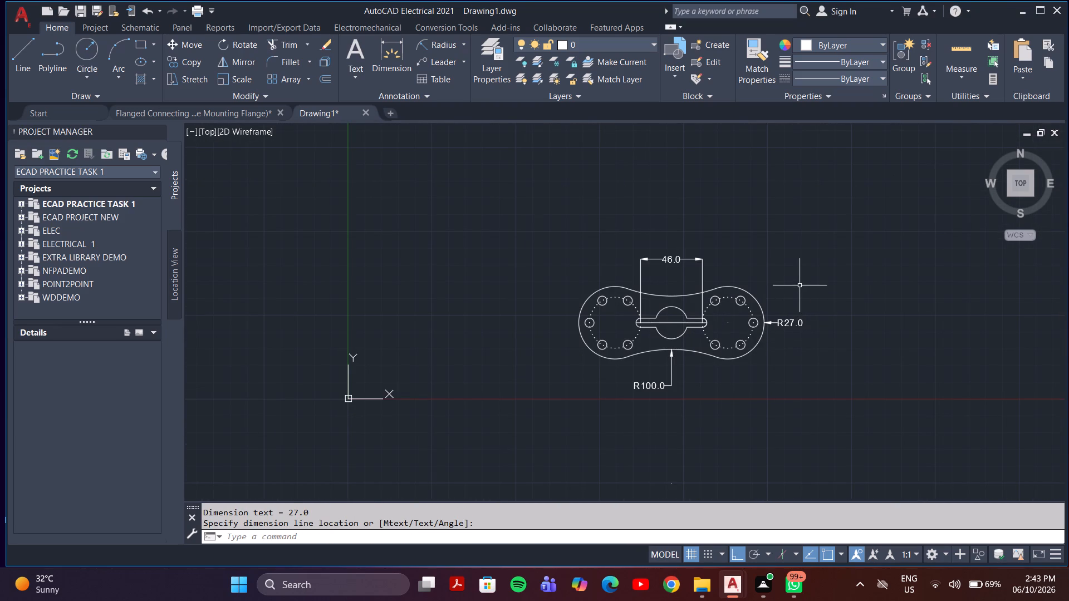
Inspect the flange's outline, slots, hole rings and the dimensions placed around it.
middle_drag(811, 296, 876, 275)
scroll(798, 278, up, 1)
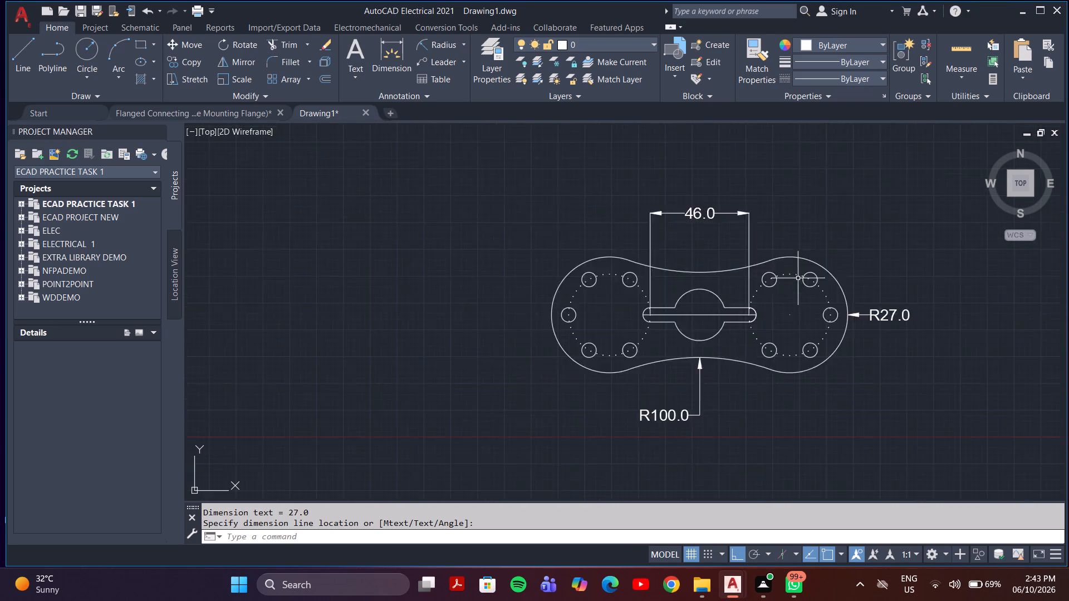
scroll(798, 278, up, 1)
middle_drag(875, 272, 706, 274)
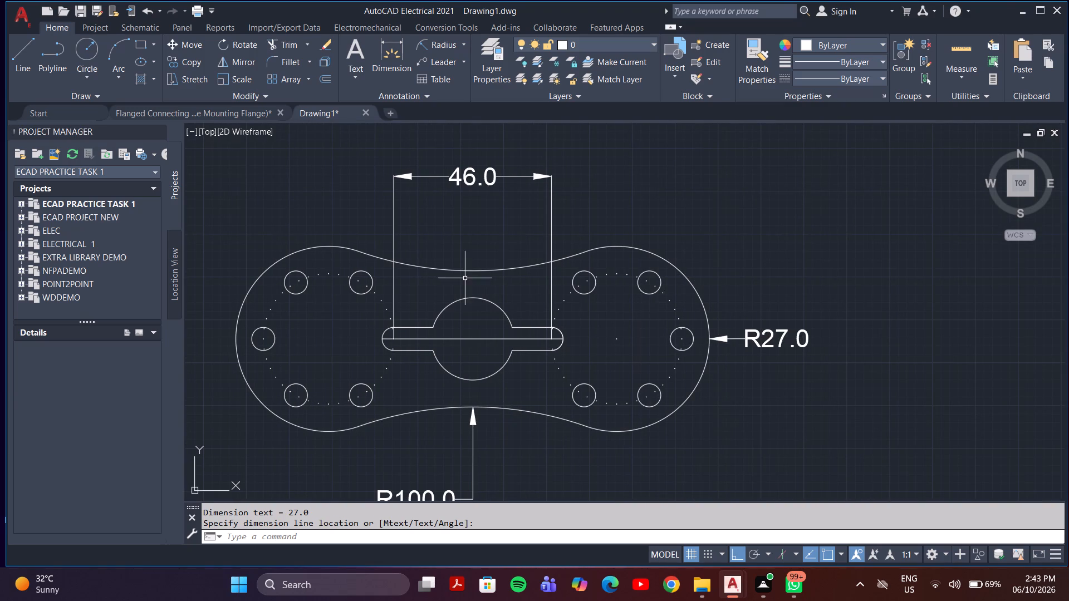
middle_drag(465, 278, 662, 270)
scroll(662, 270, down, 1)
scroll(611, 270, down, 2)
middle_drag(530, 275, 579, 268)
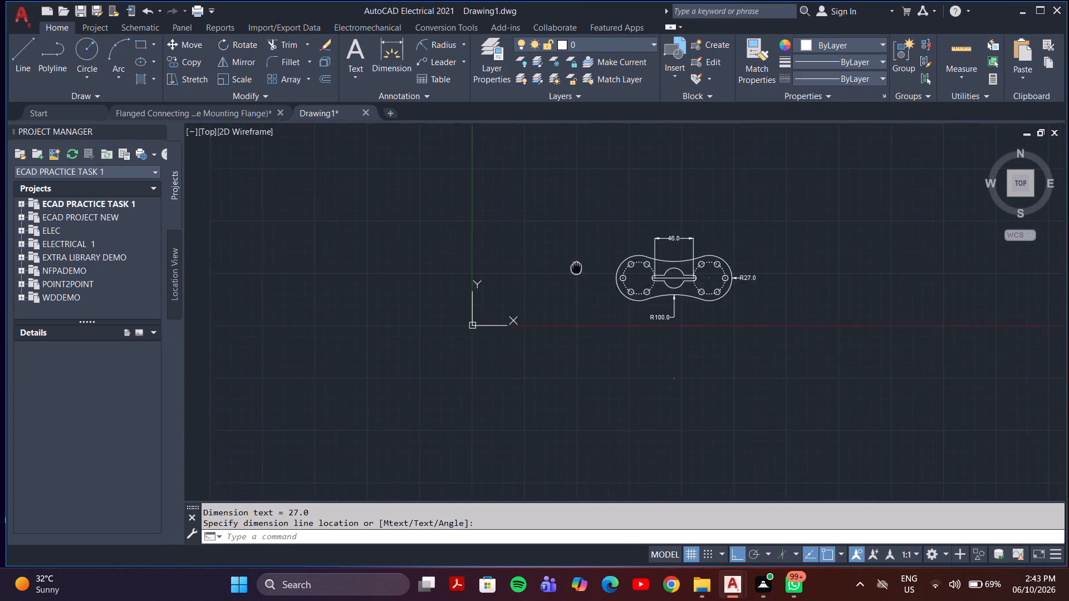
middle_drag(579, 268, 582, 268)
scroll(704, 279, up, 3)
middle_drag(715, 267, 477, 336)
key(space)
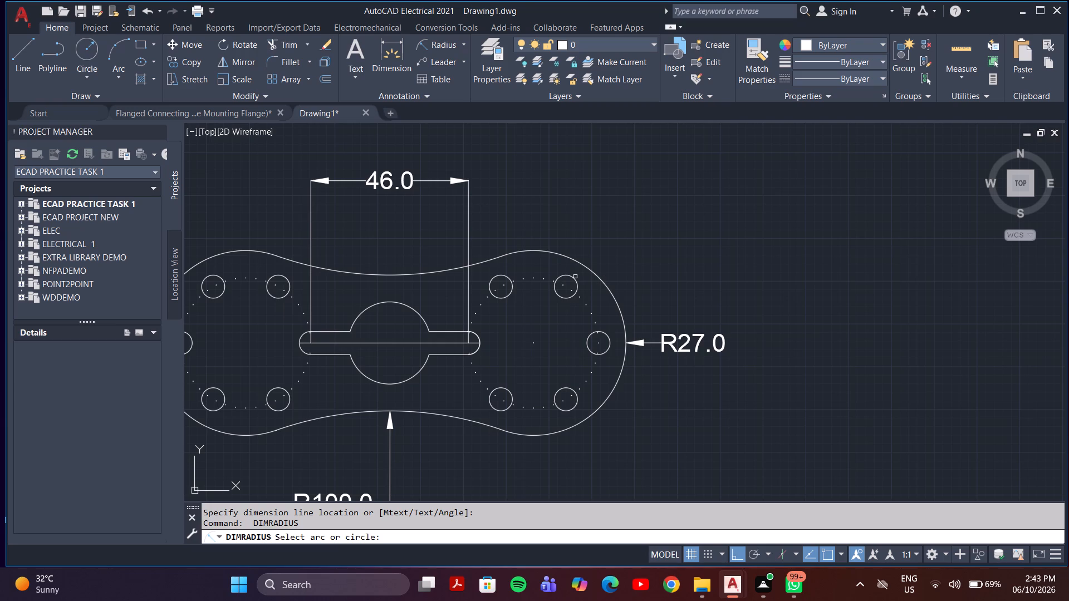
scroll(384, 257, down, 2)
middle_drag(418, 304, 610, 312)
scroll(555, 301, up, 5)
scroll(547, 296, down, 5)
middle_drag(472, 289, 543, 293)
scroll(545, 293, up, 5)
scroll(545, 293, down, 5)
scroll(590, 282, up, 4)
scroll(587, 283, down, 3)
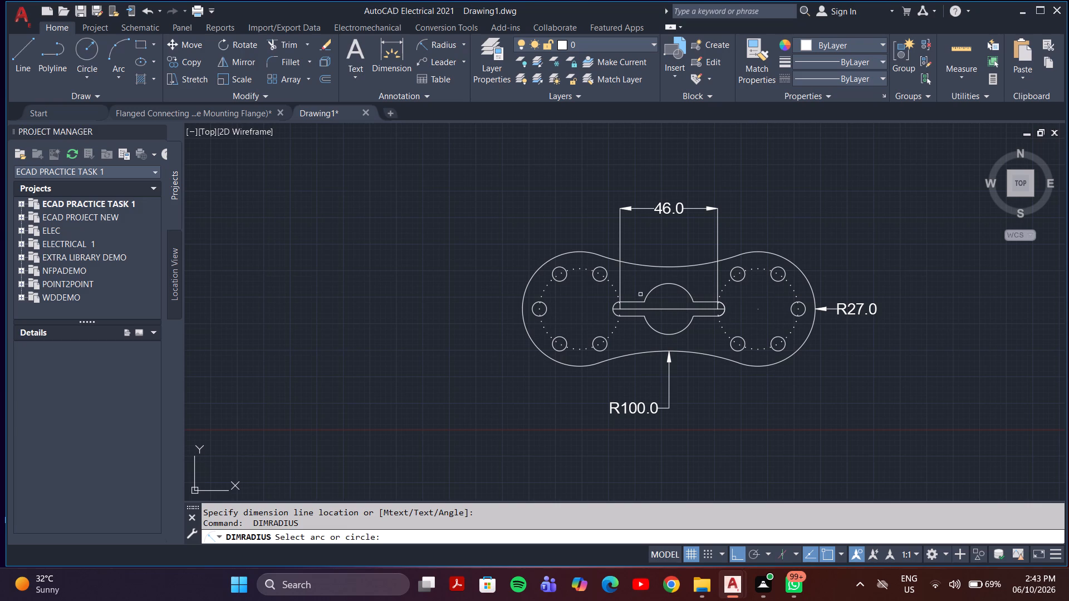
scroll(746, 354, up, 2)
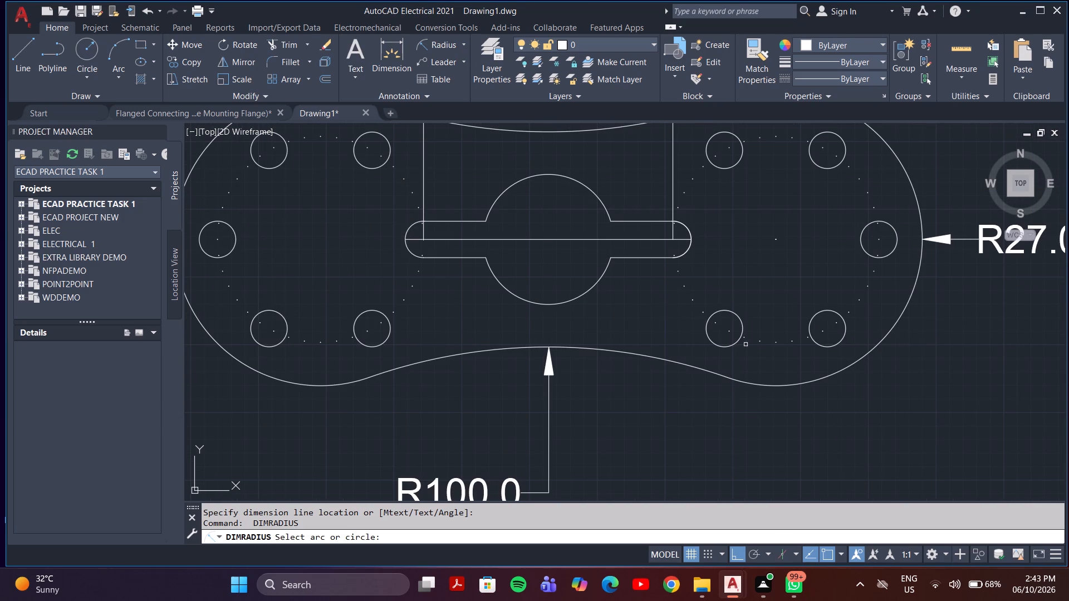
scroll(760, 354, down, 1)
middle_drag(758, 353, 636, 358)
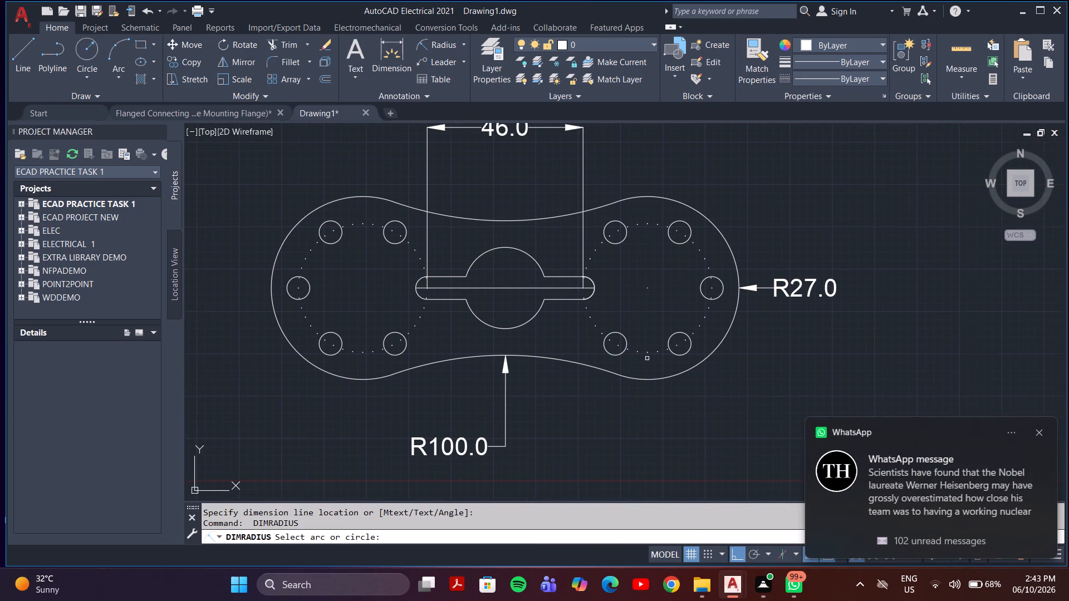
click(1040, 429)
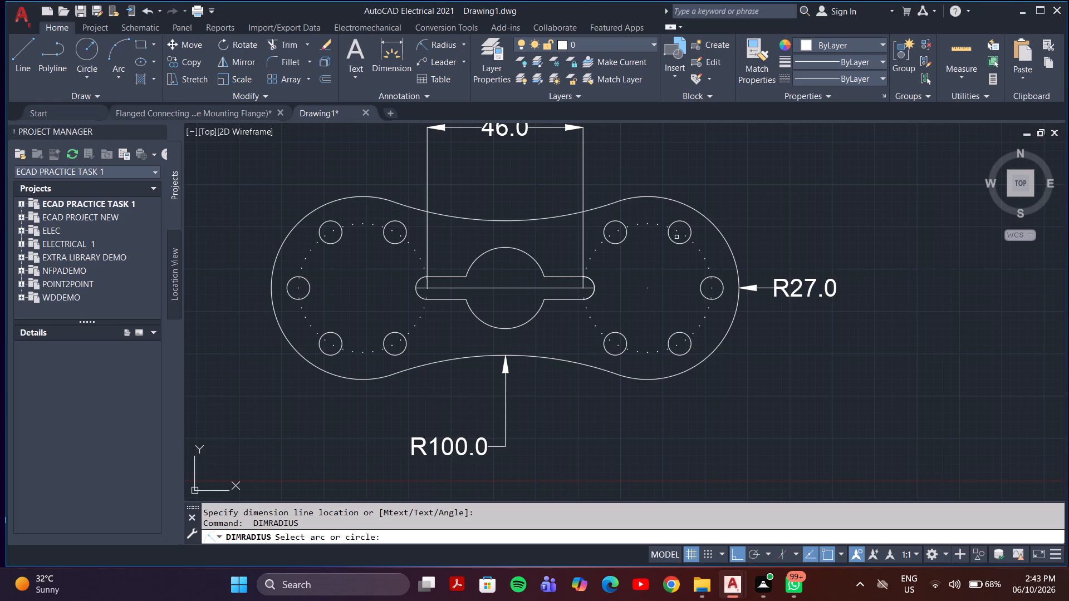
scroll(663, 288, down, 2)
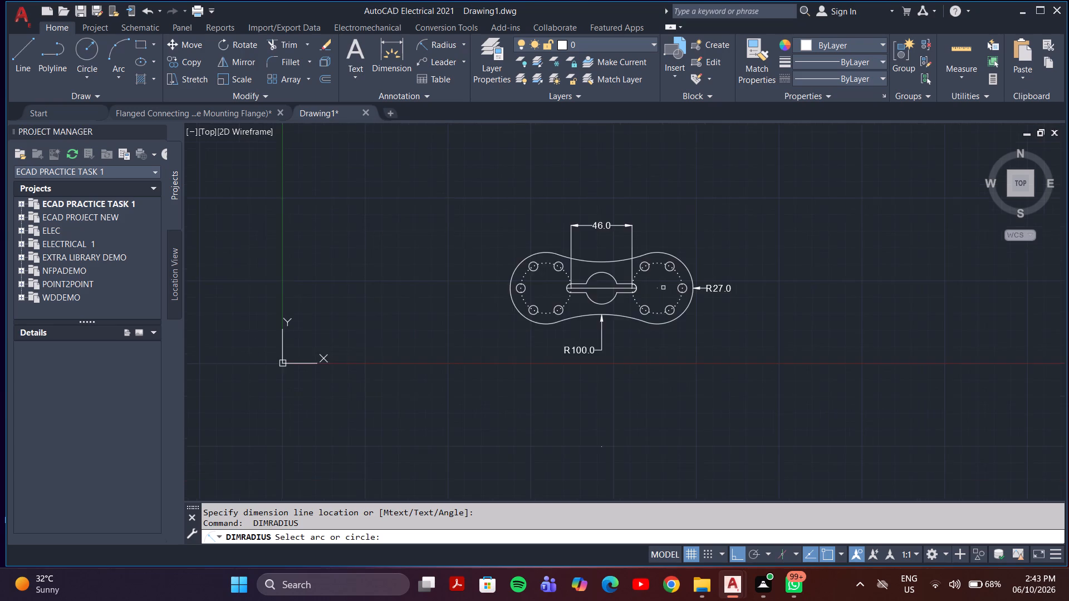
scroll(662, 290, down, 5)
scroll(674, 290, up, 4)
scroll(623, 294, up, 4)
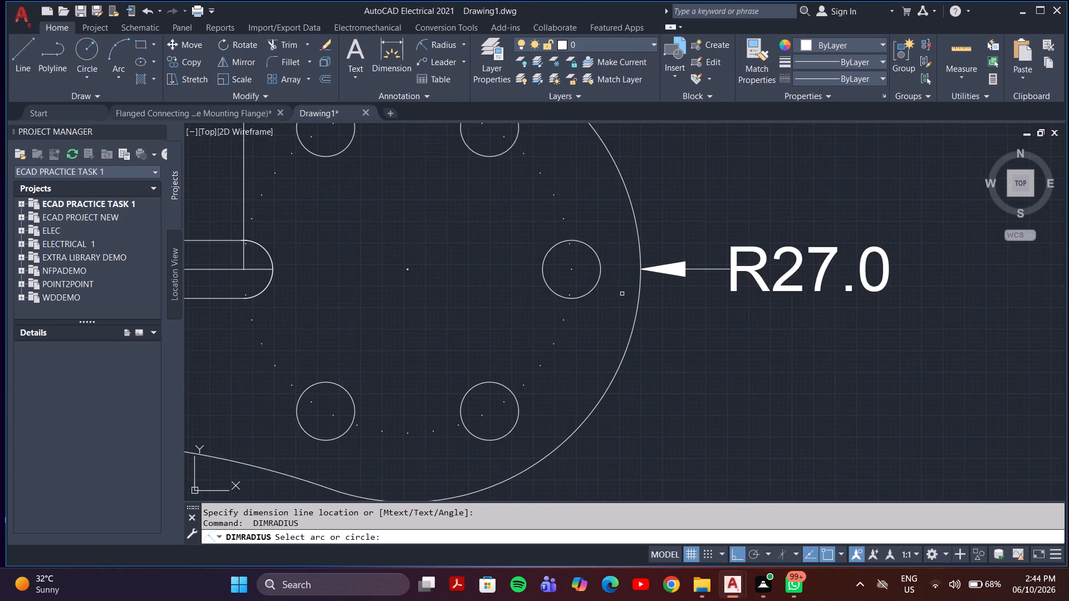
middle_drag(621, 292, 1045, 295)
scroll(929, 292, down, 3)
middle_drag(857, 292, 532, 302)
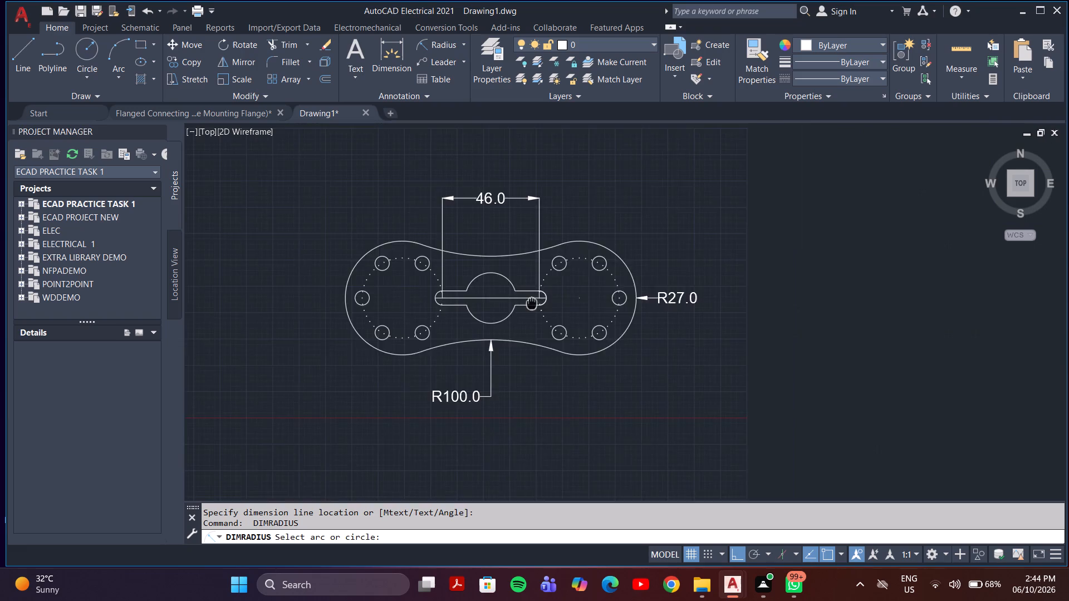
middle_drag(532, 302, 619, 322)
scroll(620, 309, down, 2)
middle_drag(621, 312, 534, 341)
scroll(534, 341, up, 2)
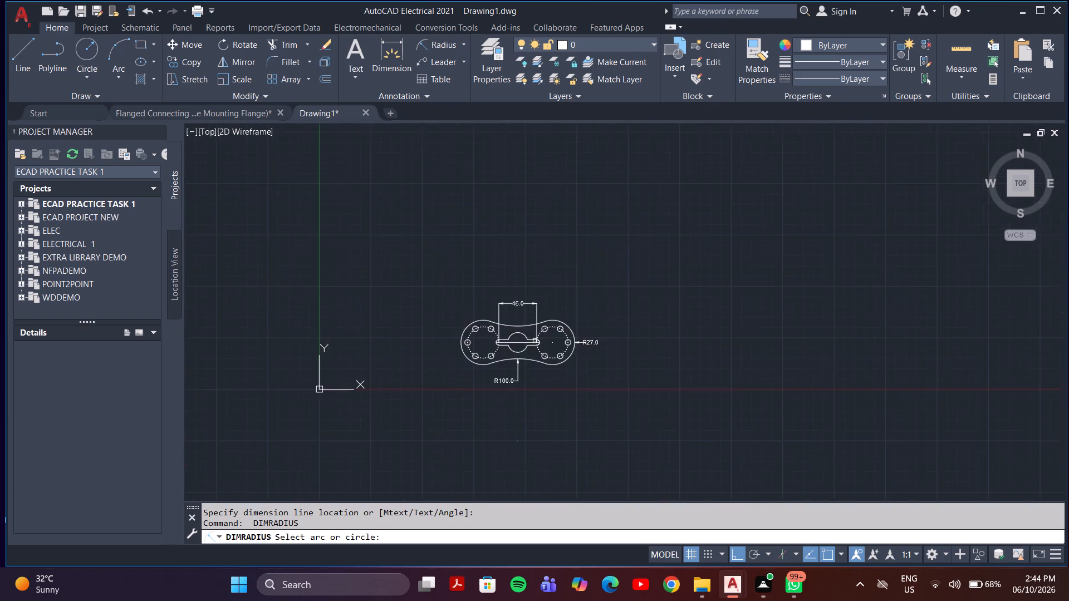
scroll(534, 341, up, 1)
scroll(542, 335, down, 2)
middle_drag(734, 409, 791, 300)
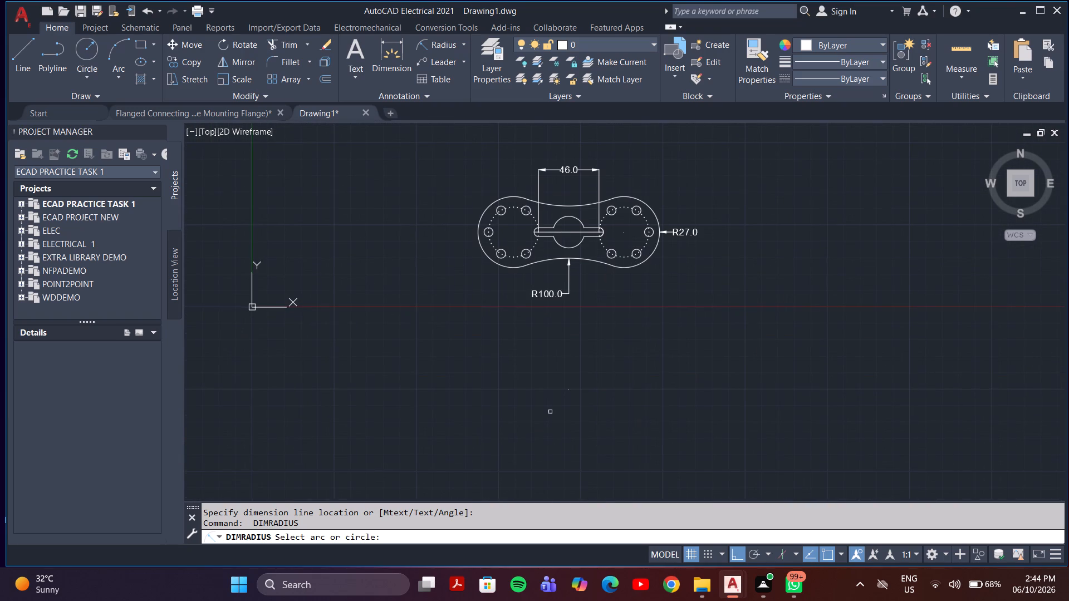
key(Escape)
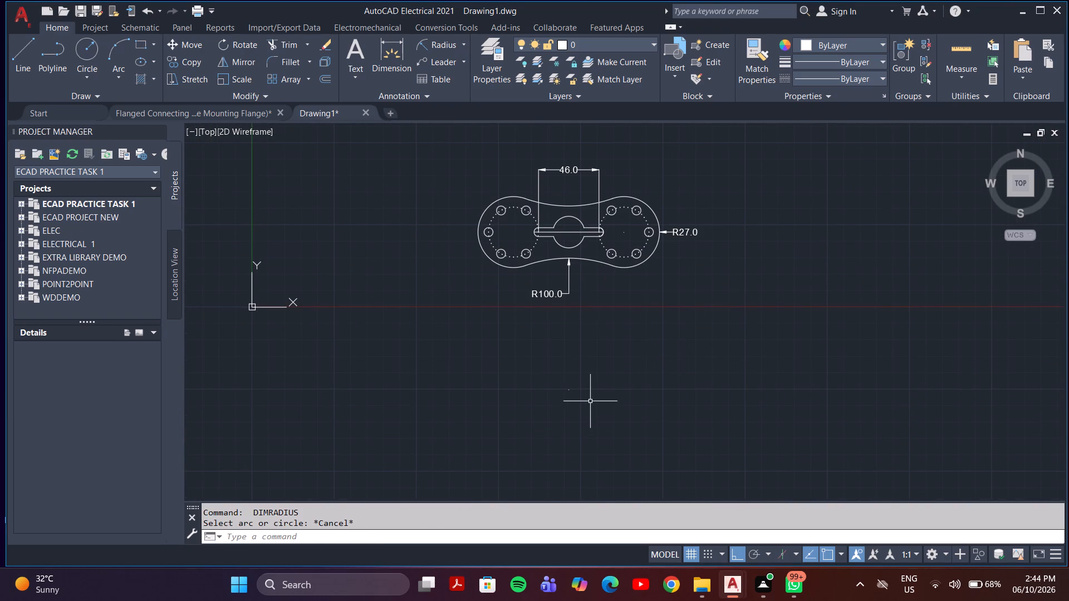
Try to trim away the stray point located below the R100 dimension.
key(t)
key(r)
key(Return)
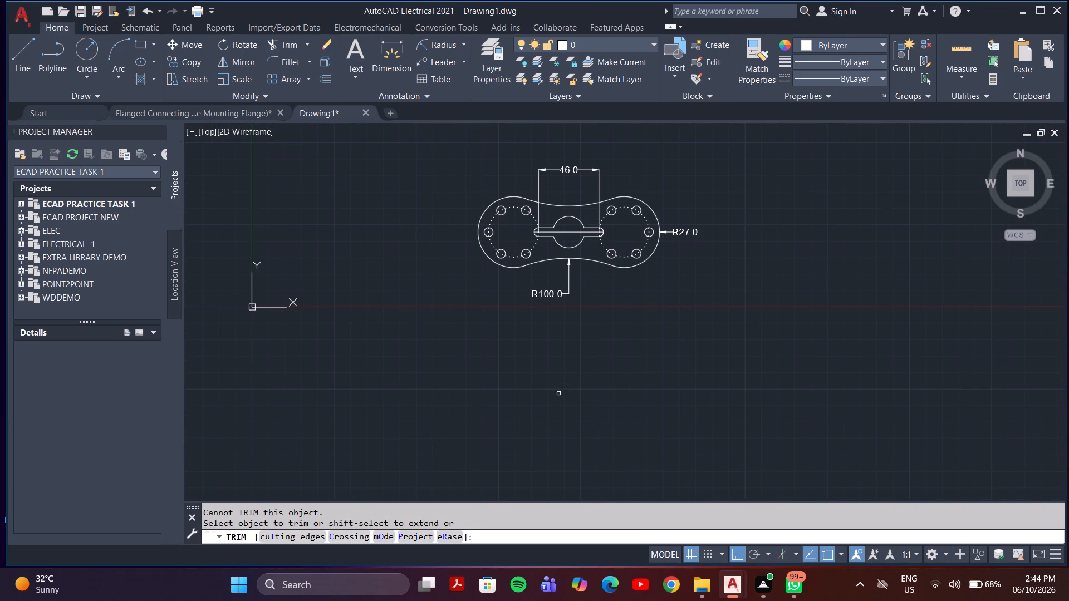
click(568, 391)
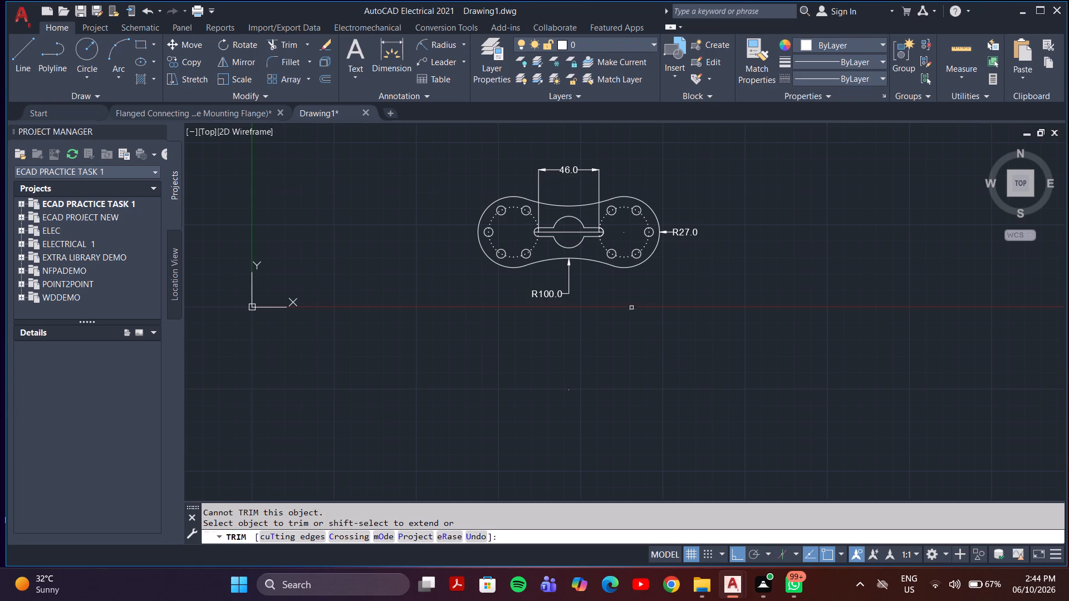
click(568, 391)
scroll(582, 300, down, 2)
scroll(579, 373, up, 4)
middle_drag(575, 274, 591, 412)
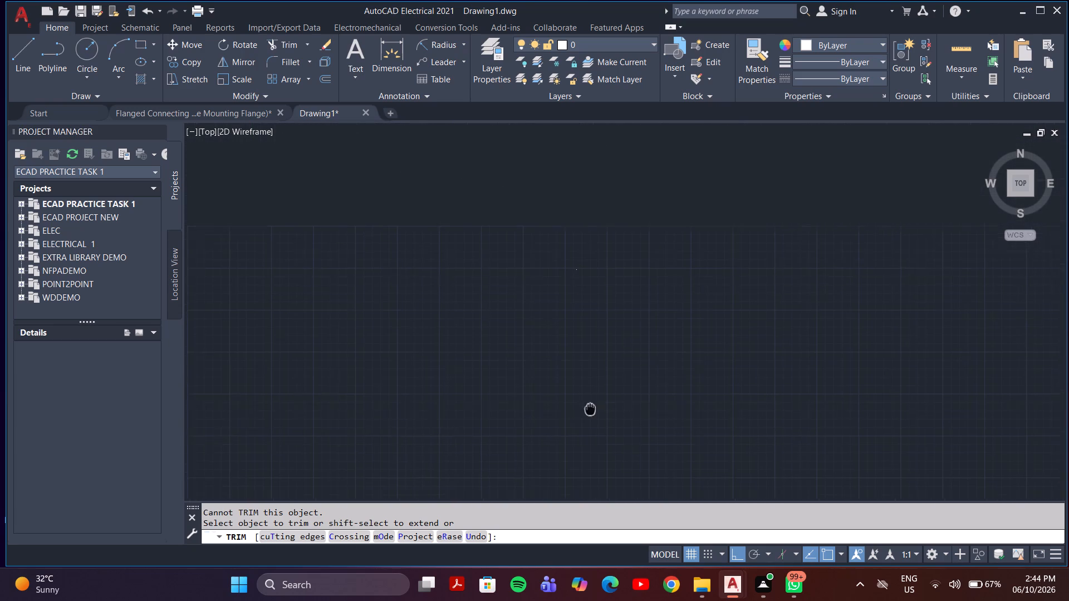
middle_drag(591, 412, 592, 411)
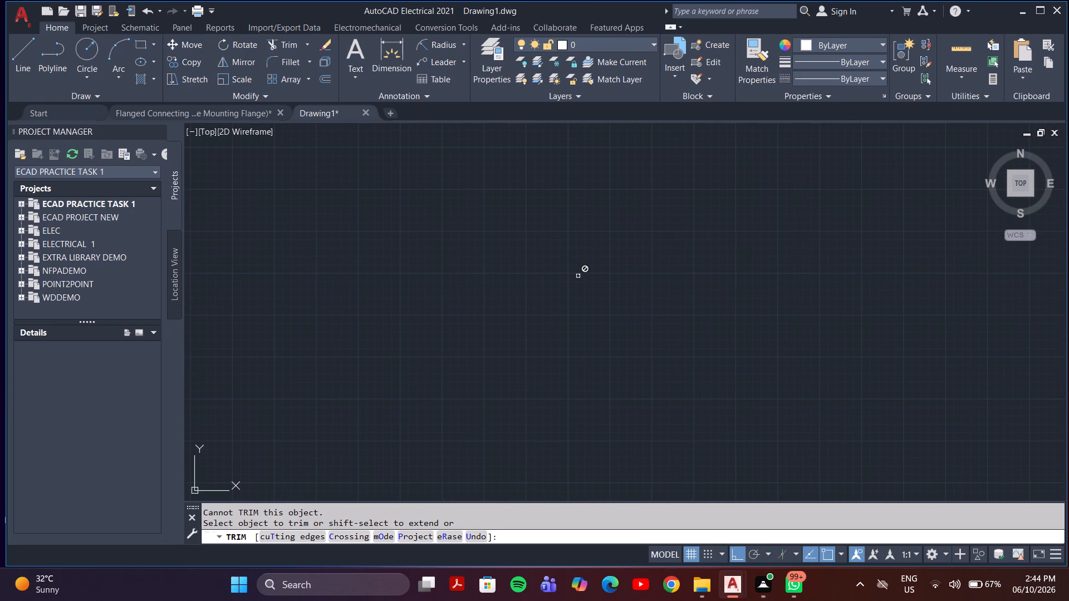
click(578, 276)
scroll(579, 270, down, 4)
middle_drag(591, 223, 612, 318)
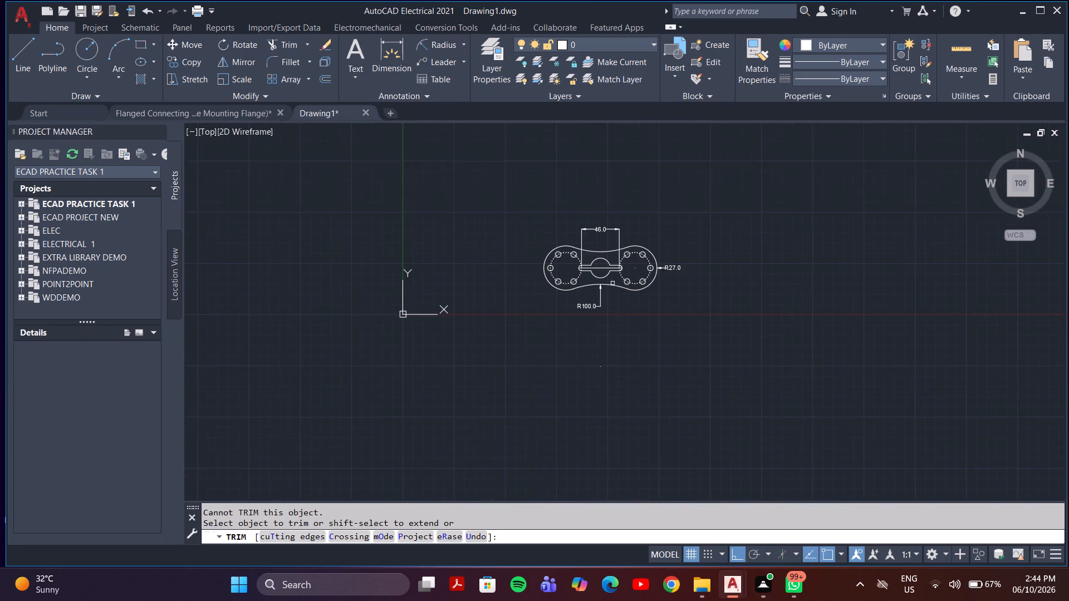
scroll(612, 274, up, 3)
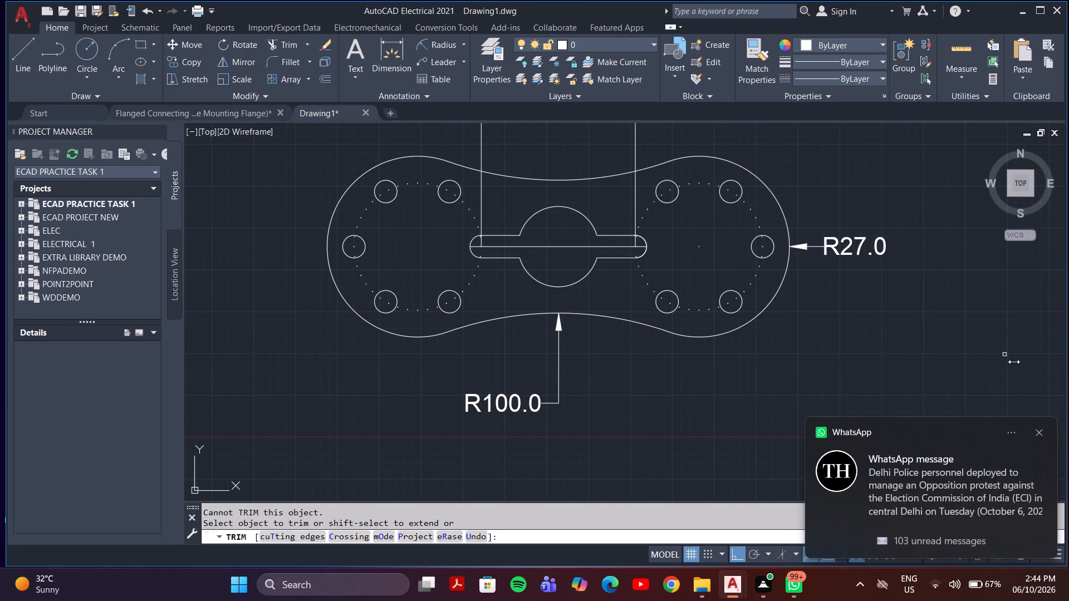
Dismiss the incoming message alert and clear all WhatsApp notifications from the notification centre.
click(1039, 430)
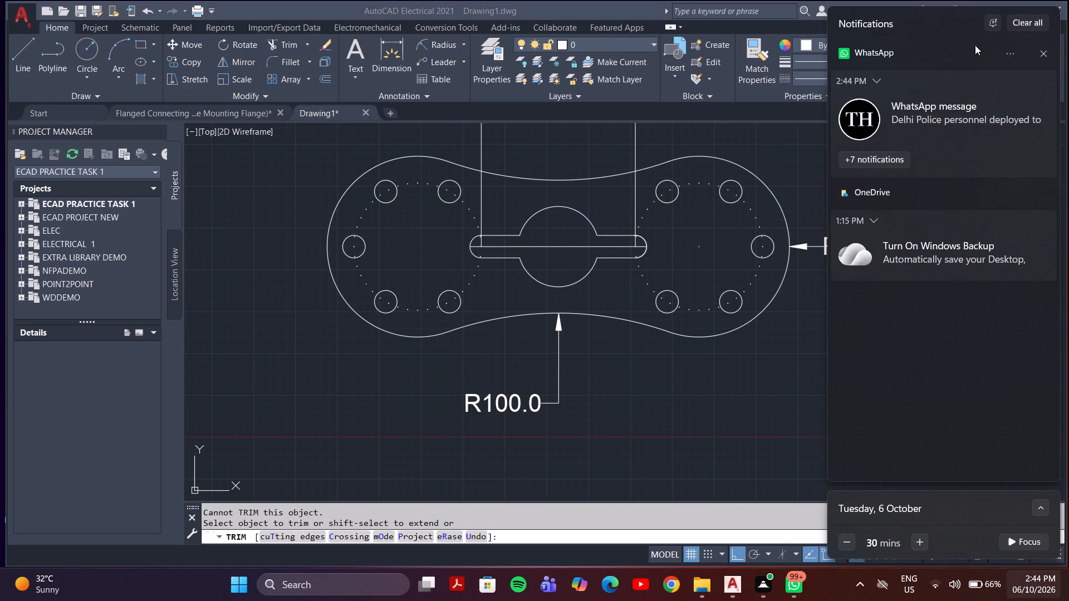
click(1042, 48)
click(784, 336)
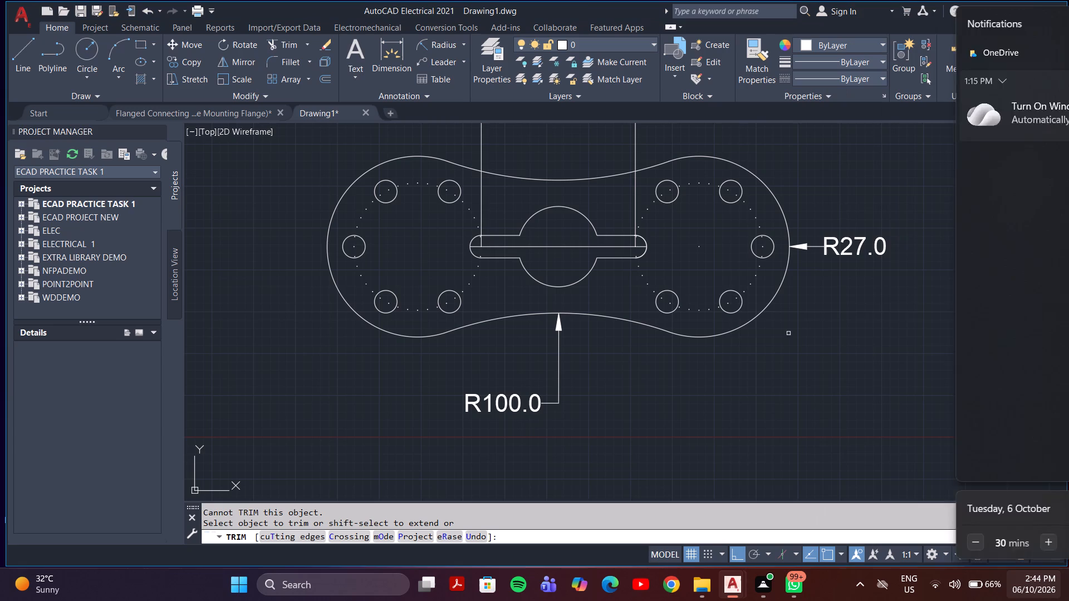
Examine the slot ends, inner centreline, central circle, both hole rings and the placed dimensions of the flange.
scroll(835, 308, down, 2)
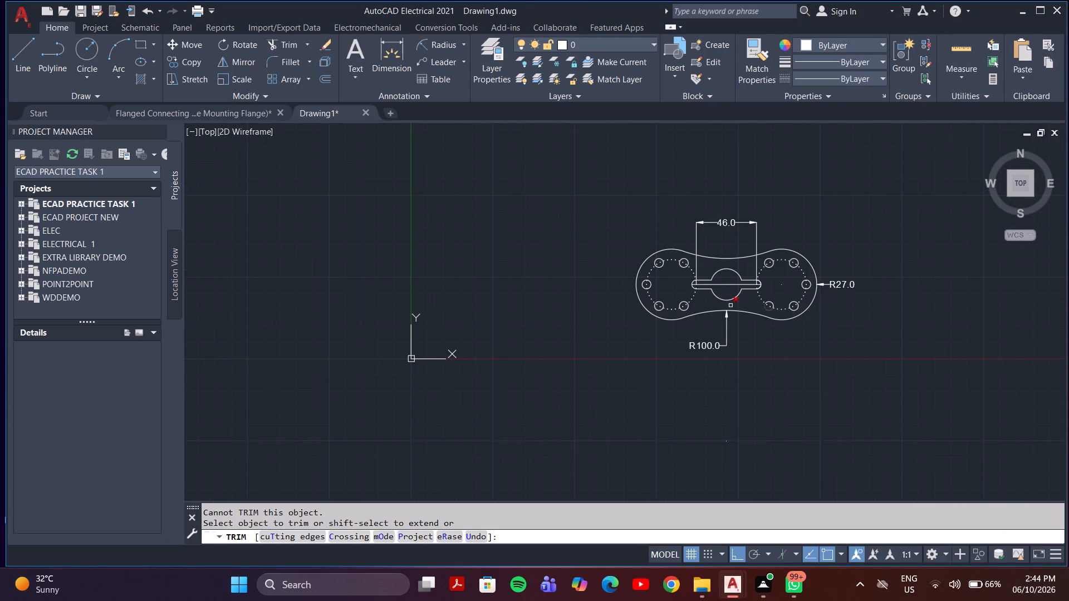
middle_drag(720, 300, 659, 319)
scroll(658, 317, up, 3)
scroll(657, 315, down, 2)
scroll(630, 304, up, 3)
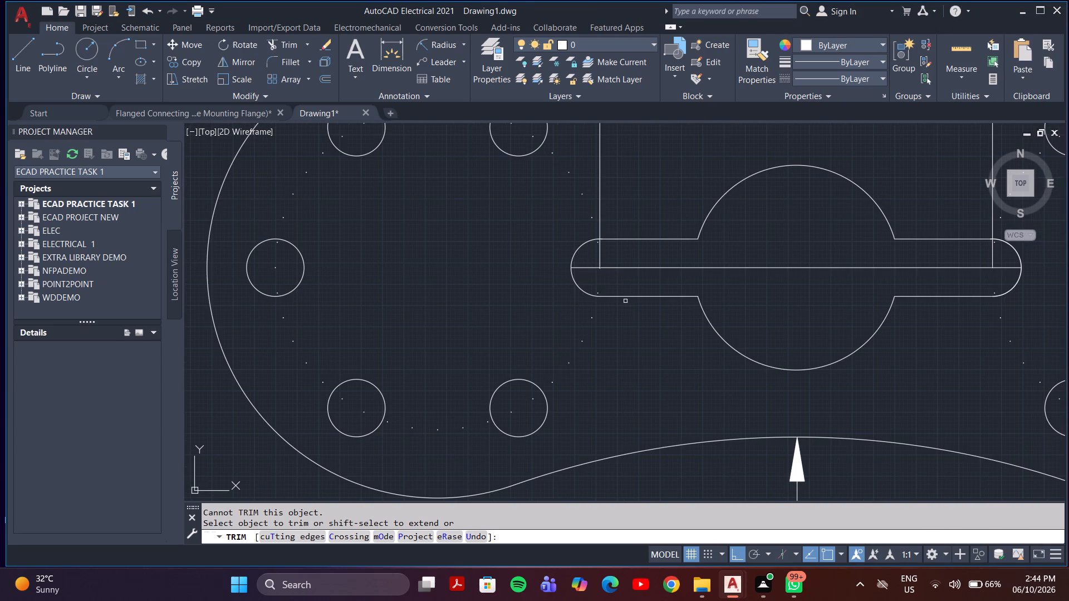
scroll(916, 283, down, 3)
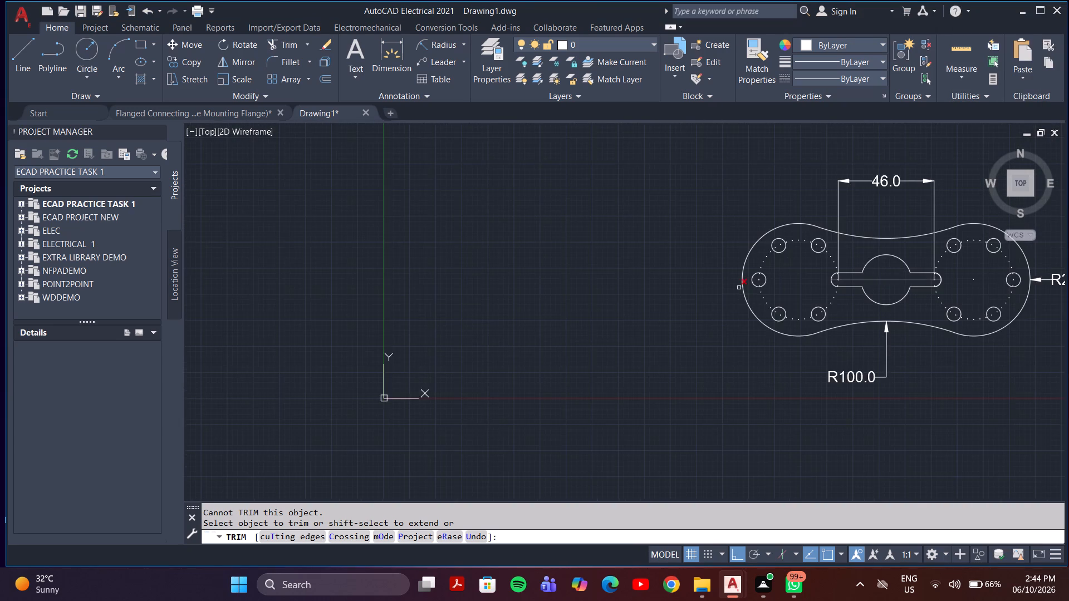
scroll(726, 288, up, 3)
scroll(710, 274, down, 2)
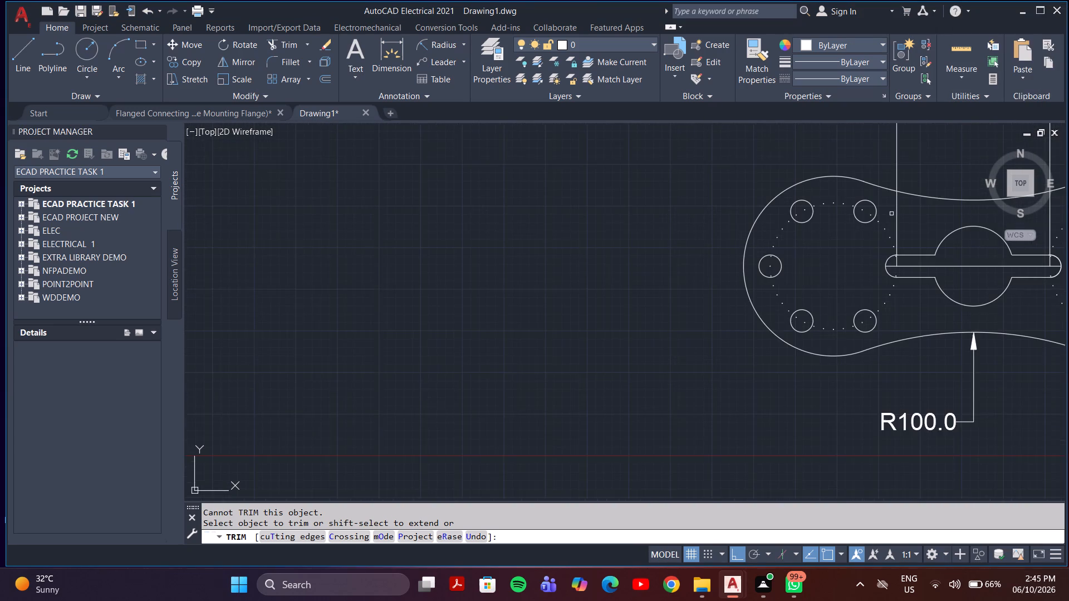
middle_drag(890, 212, 700, 290)
scroll(832, 230, down, 2)
scroll(702, 290, up, 5)
middle_drag(742, 300, 493, 203)
scroll(516, 224, down, 3)
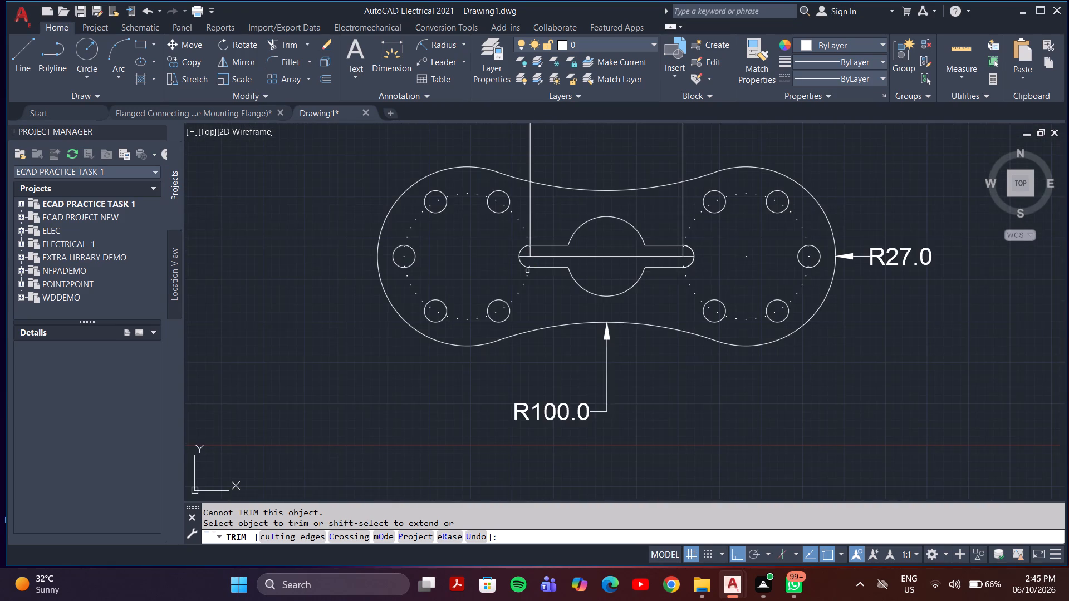
scroll(531, 270, up, 3)
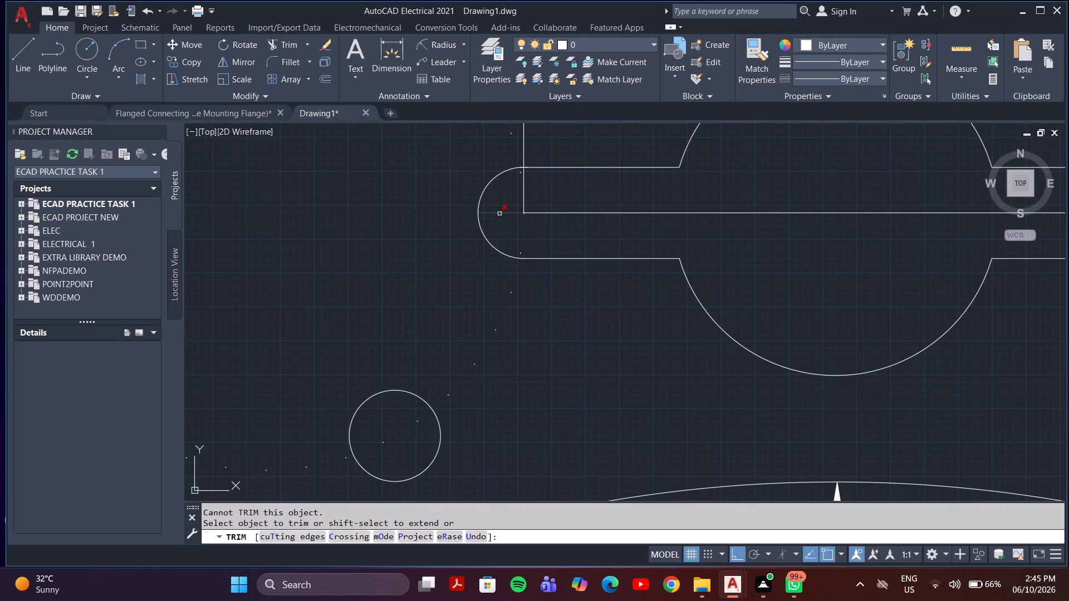
scroll(506, 214, down, 4)
scroll(537, 214, up, 3)
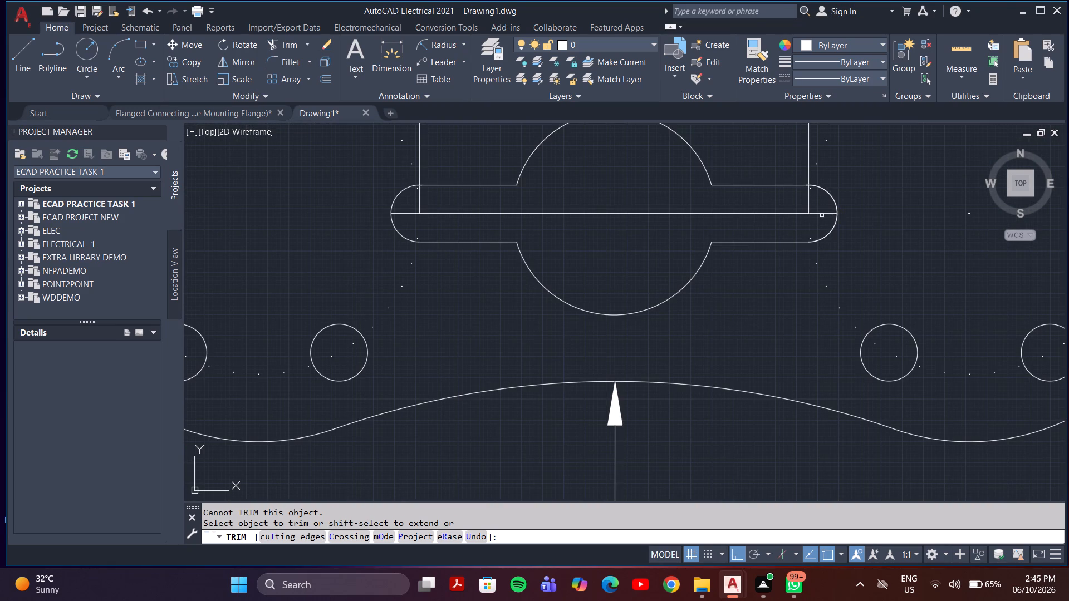
scroll(405, 212, down, 4)
middle_drag(408, 213, 477, 238)
scroll(477, 238, up, 3)
middle_drag(480, 245, 538, 346)
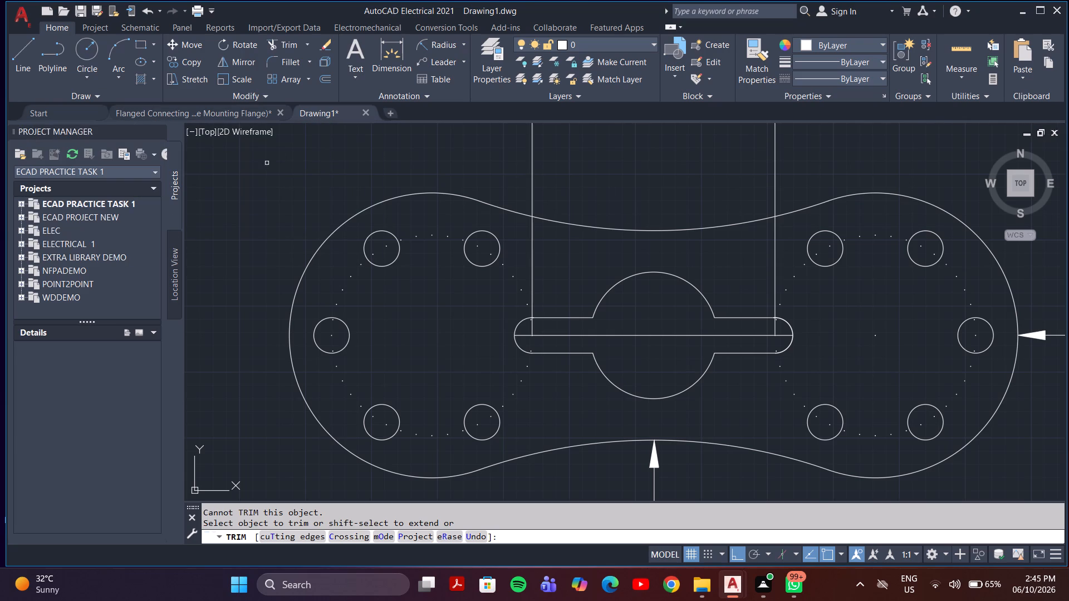
scroll(323, 180, down, 3)
middle_drag(452, 300, 540, 346)
scroll(380, 262, up, 2)
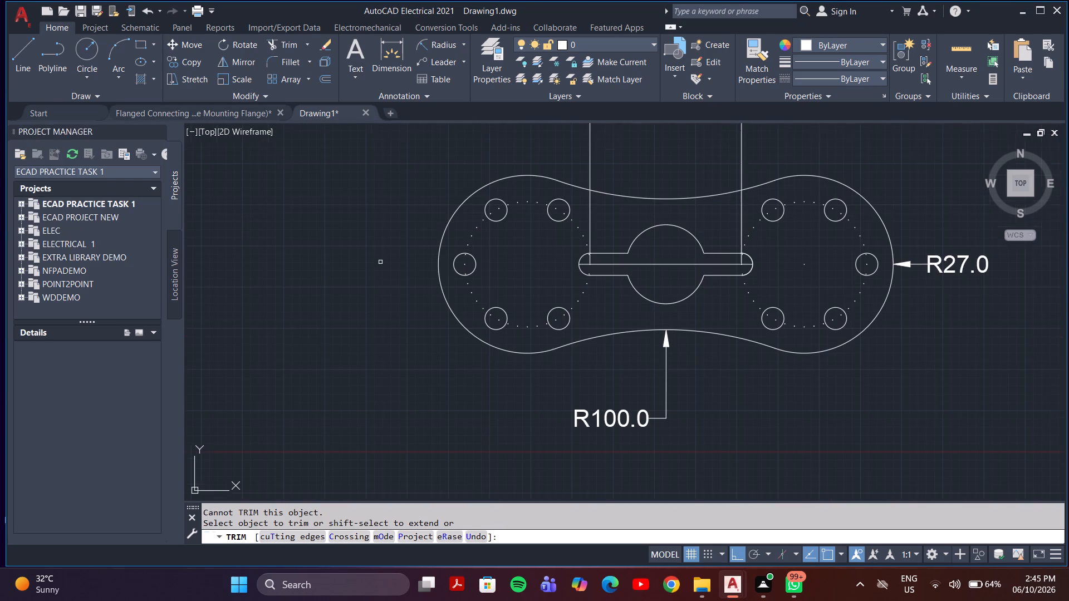
middle_drag(742, 269, 550, 335)
scroll(561, 321, down, 2)
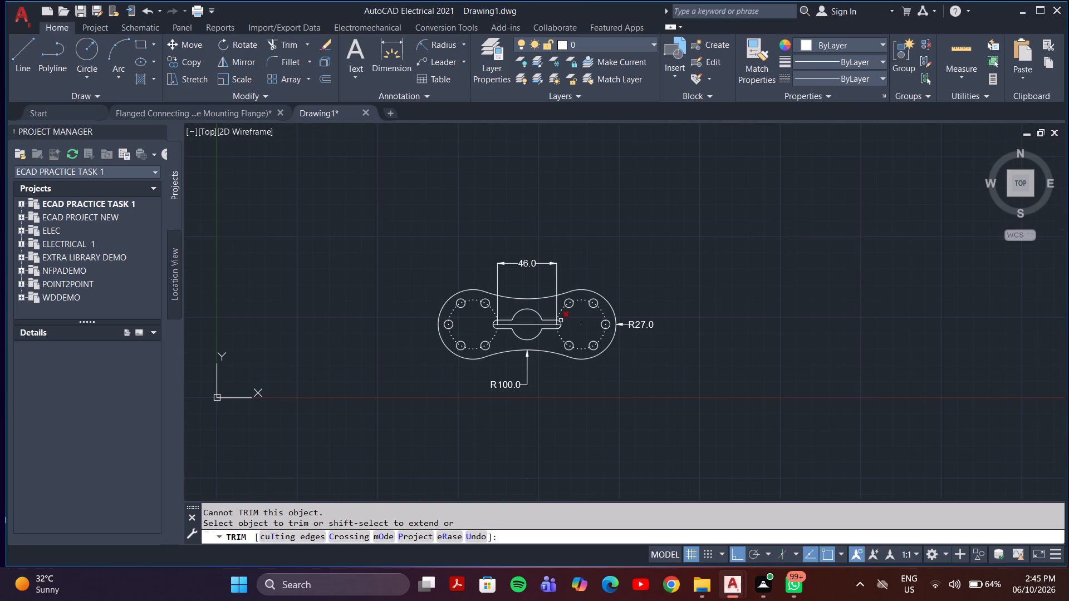
scroll(351, 309, up, 1)
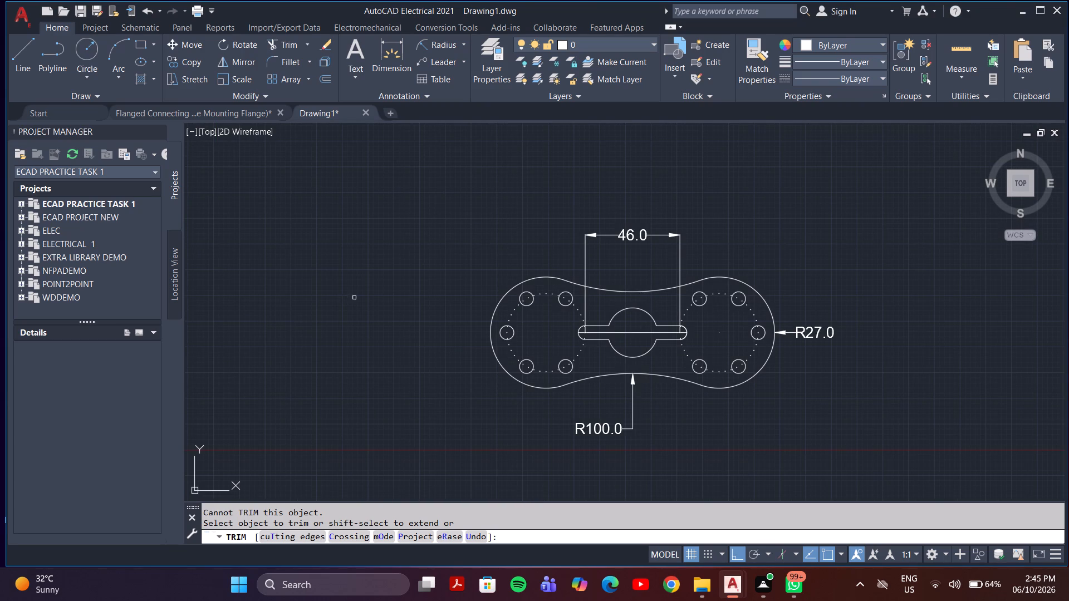
scroll(388, 311, down, 1)
middle_drag(398, 295, 369, 285)
scroll(395, 295, up, 2)
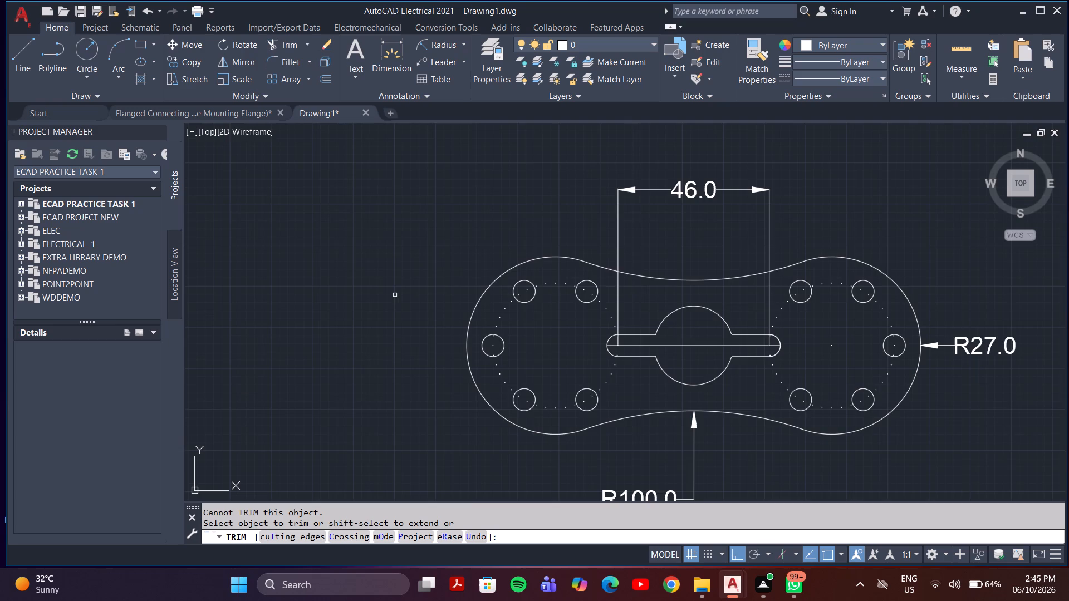
Review the whole flange, its central circle and slots, hole rings and the 46, R27 and R100 dimensions, and end the Trim command.
scroll(395, 295, down, 1)
middle_click(289, 336)
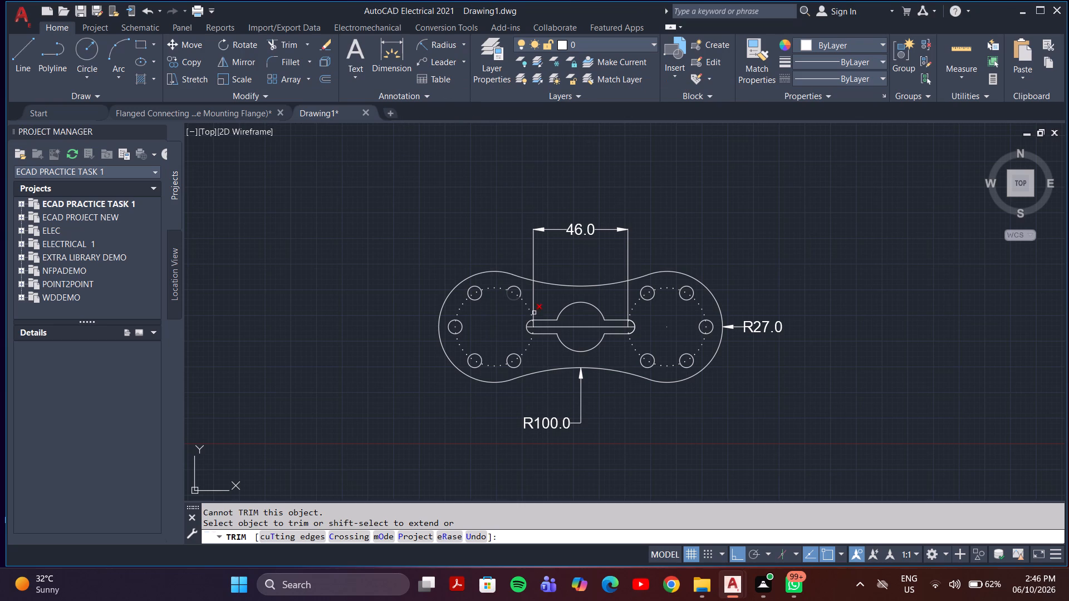
scroll(534, 314, down, 1)
middle_drag(534, 314, 475, 273)
scroll(479, 291, up, 3)
scroll(474, 280, down, 2)
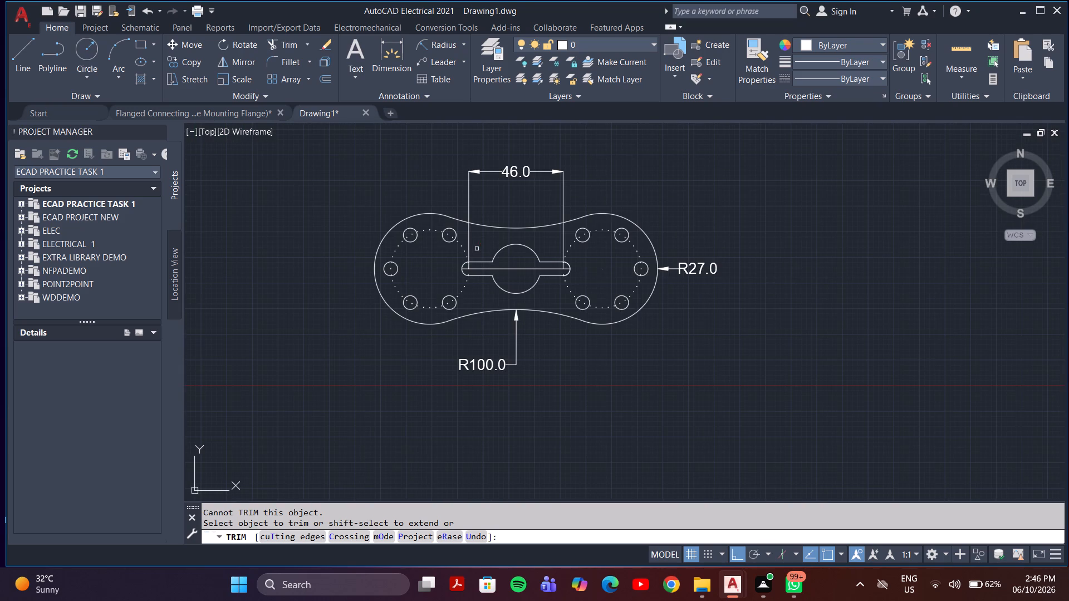
middle_drag(671, 177, 856, 238)
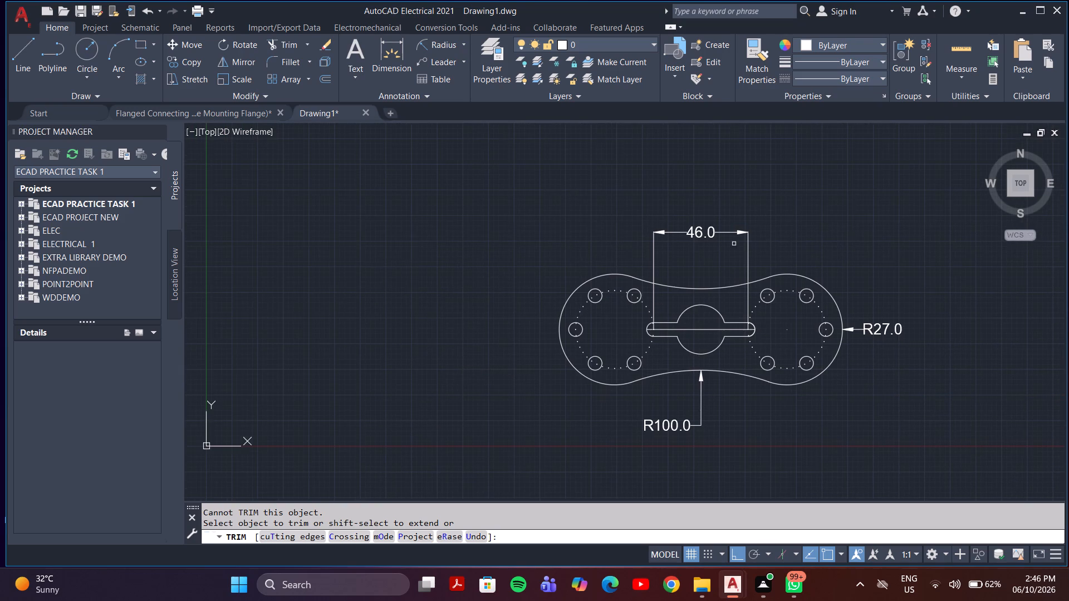
scroll(808, 237, up, 2)
scroll(808, 237, down, 2)
middle_drag(814, 234, 674, 270)
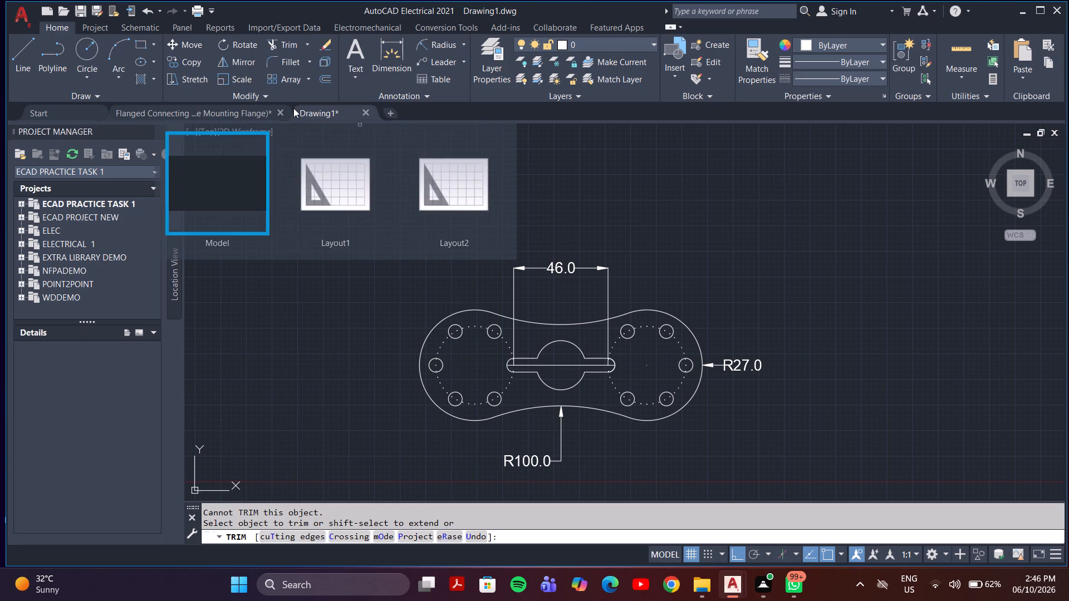
middle_drag(458, 316, 398, 279)
scroll(479, 359, up, 2)
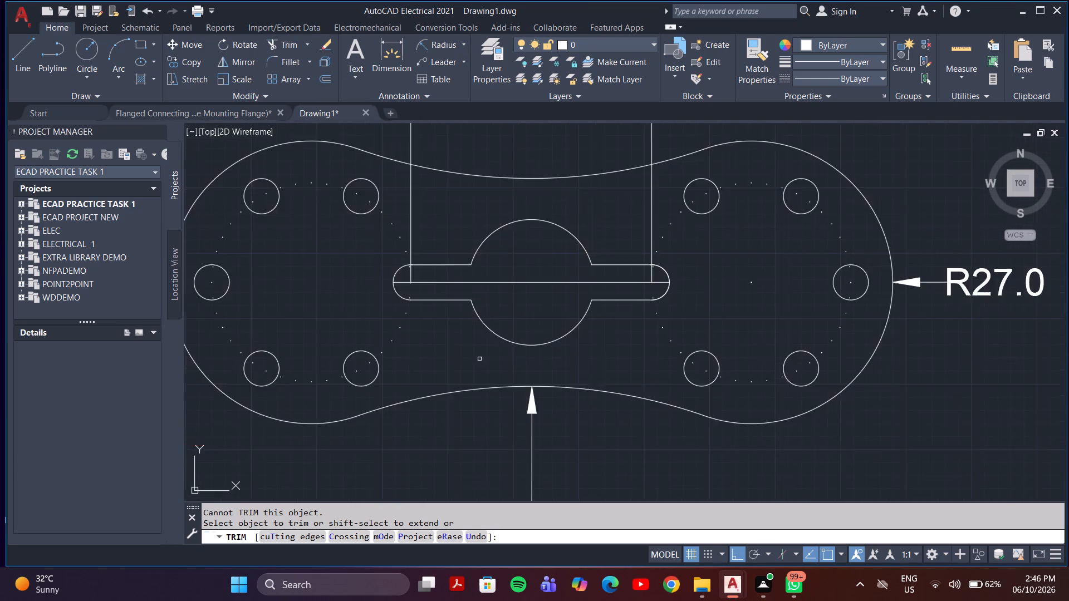
scroll(479, 359, down, 4)
scroll(443, 342, up, 3)
scroll(487, 339, down, 2)
middle_drag(577, 390, 602, 320)
scroll(577, 390, up, 1)
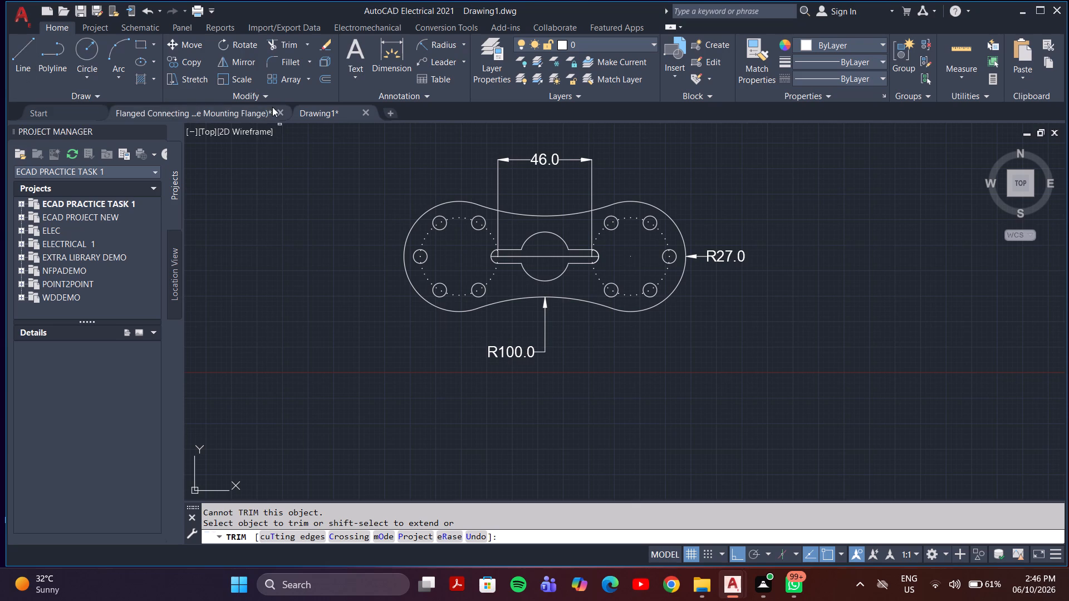
key(Escape)
key(Escape)
key(Escape)
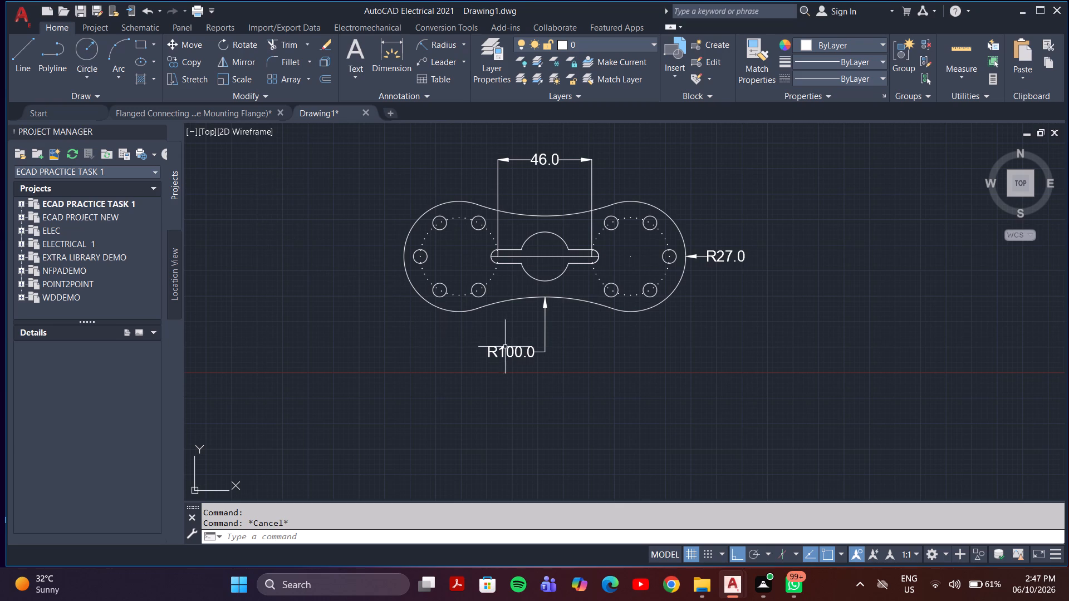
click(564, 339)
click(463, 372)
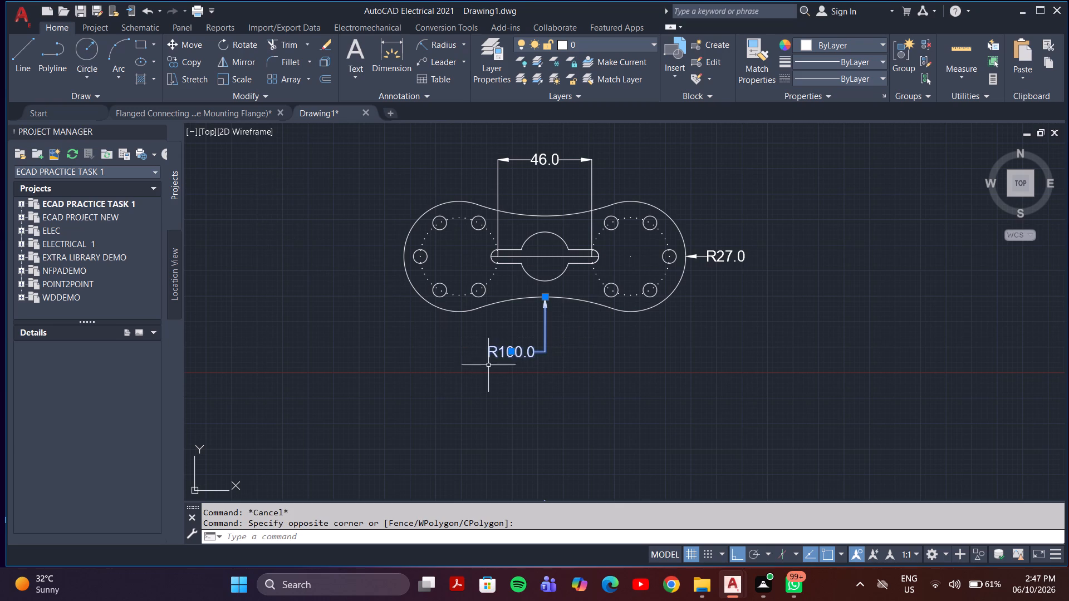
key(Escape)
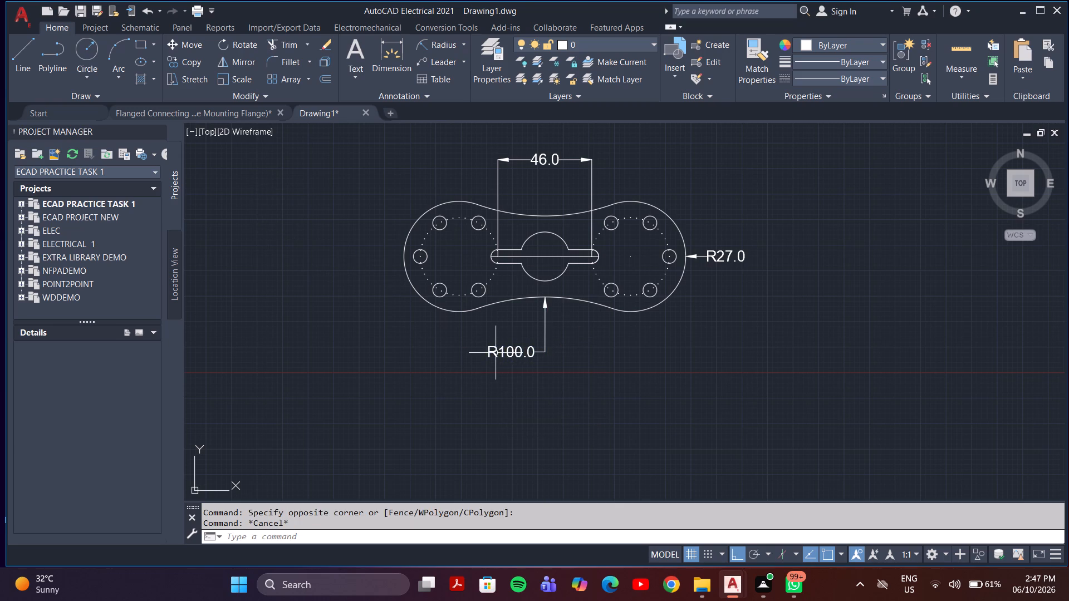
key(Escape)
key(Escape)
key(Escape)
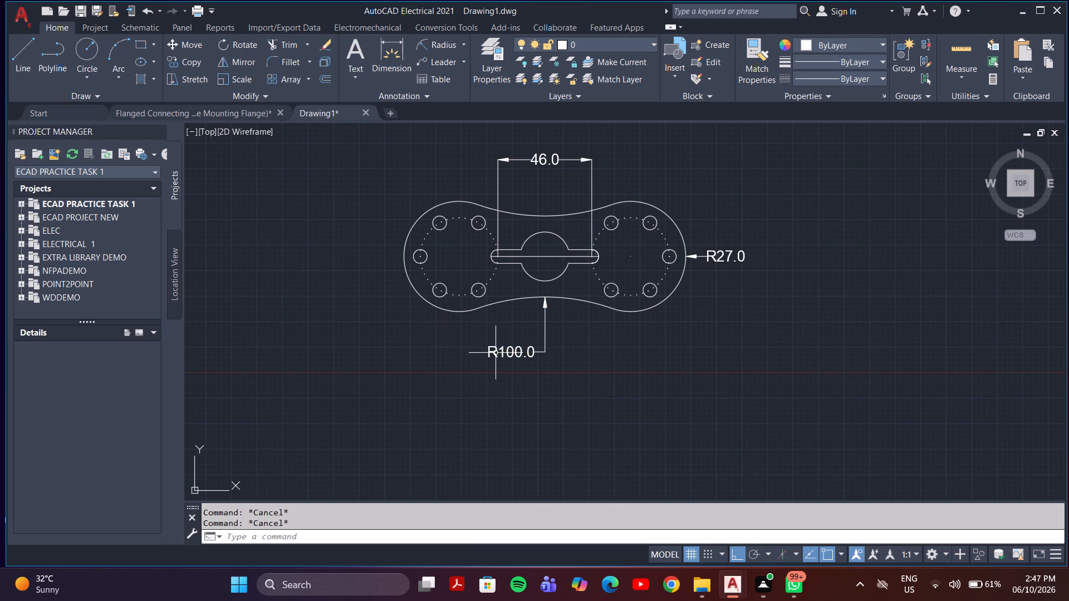
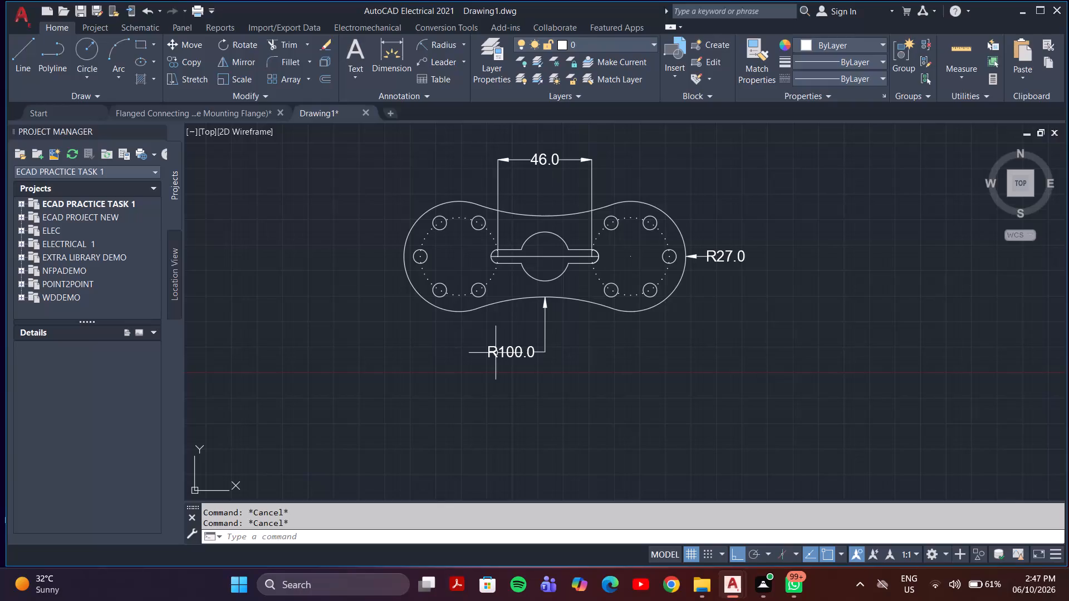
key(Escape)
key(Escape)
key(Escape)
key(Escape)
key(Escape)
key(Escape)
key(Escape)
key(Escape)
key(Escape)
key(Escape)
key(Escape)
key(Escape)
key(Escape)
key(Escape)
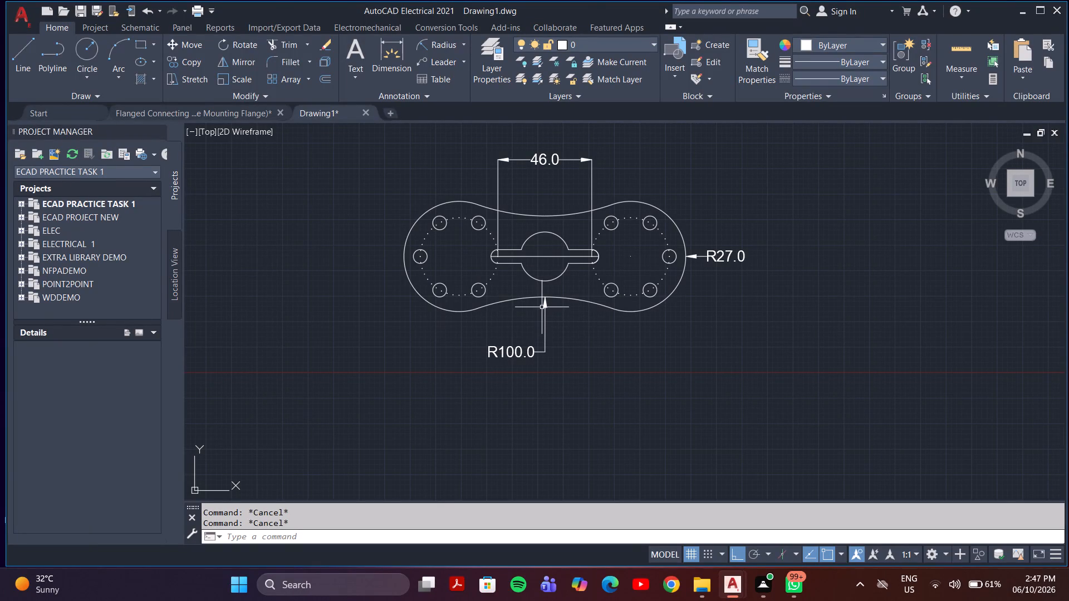
Select the R100 dimension and examine its arrow and centre point, along with the flange's right end.
scroll(545, 309, up, 4)
click(537, 273)
scroll(546, 309, down, 6)
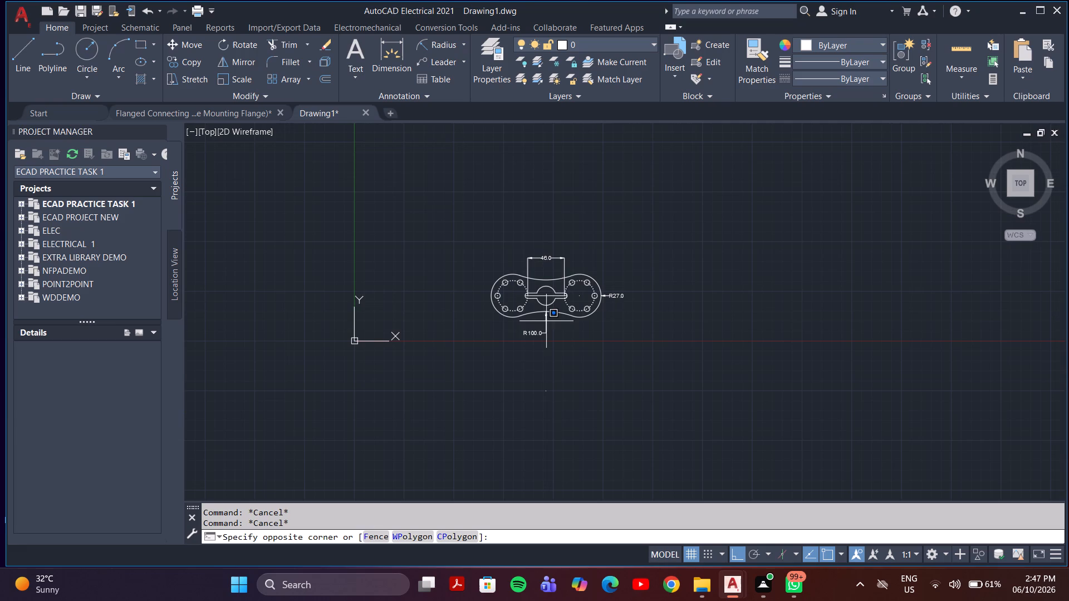
scroll(545, 342, up, 3)
click(522, 316)
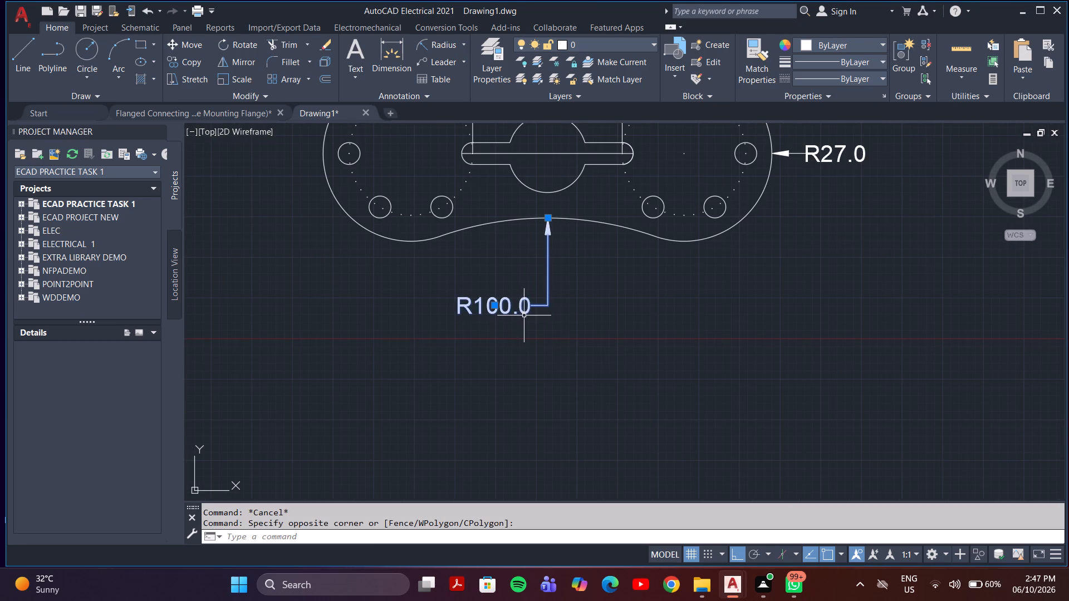
scroll(651, 331, up, 1)
middle_drag(651, 331, 139, 448)
scroll(391, 247, down, 3)
middle_drag(377, 255, 419, 305)
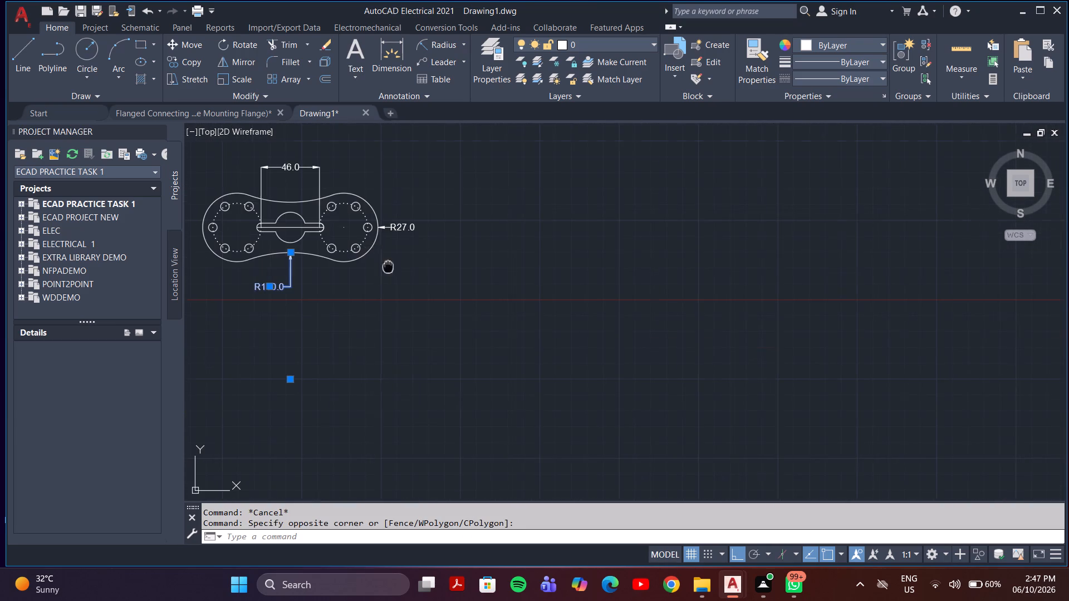
middle_drag(419, 305, 451, 352)
scroll(460, 339, up, 2)
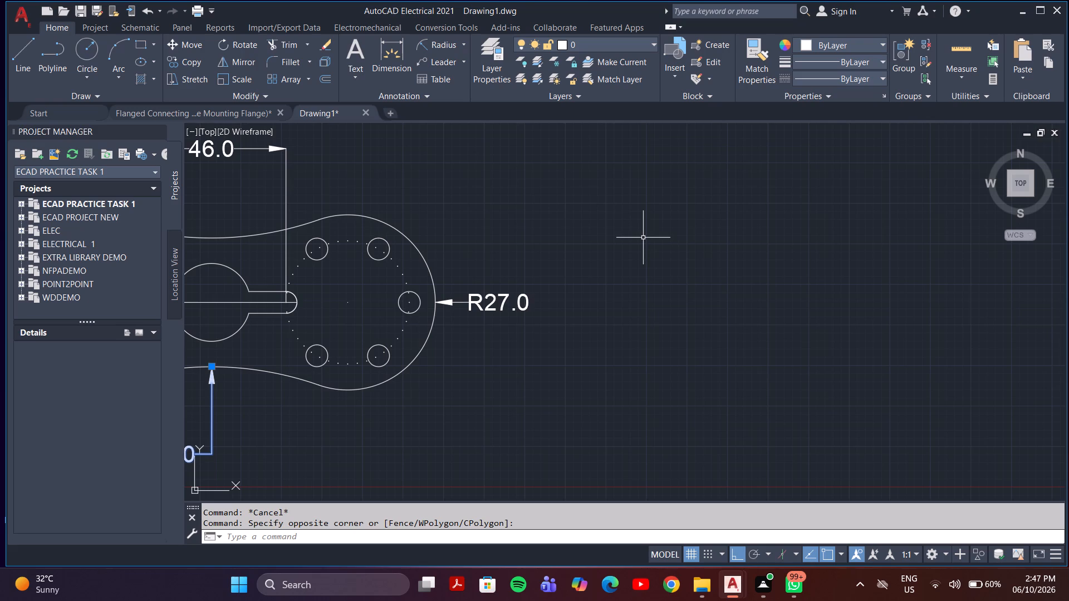
scroll(401, 317, down, 1)
middle_drag(398, 322, 556, 319)
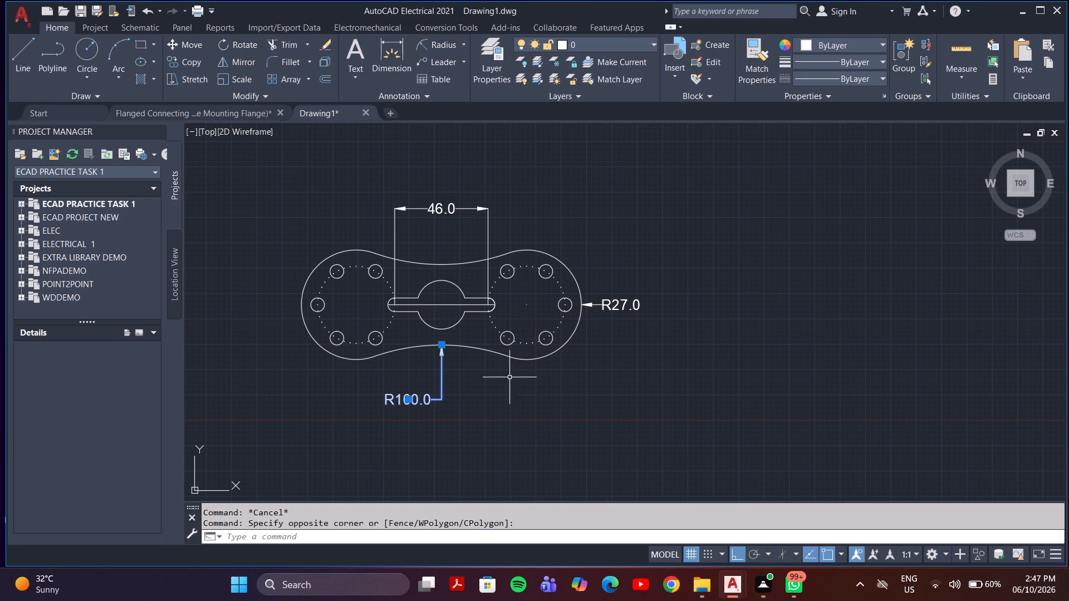
key(Escape)
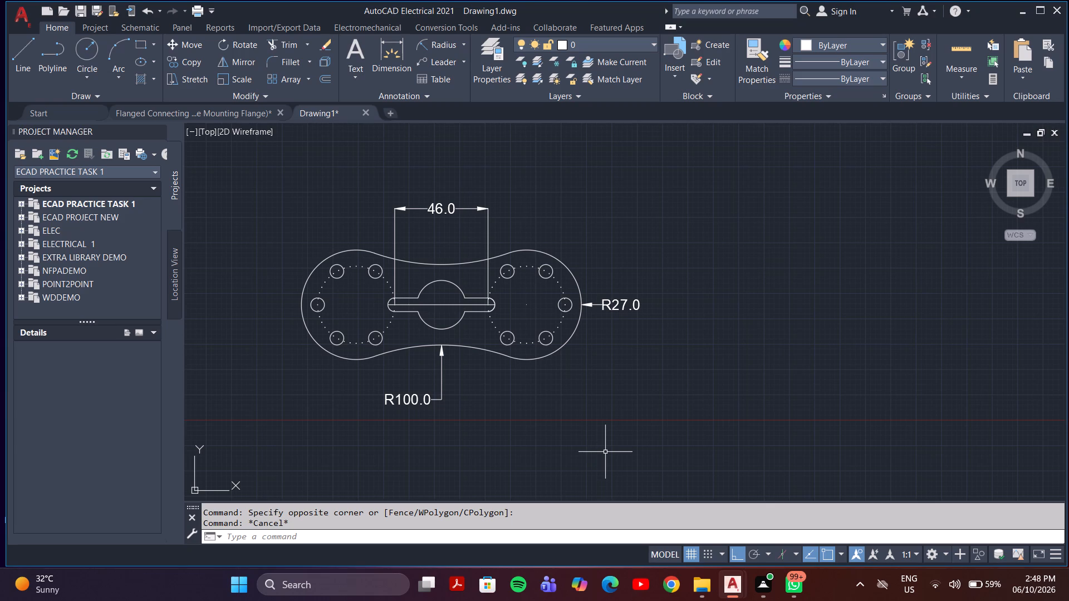
Examine the R27, R100 and 46 dimensions and the dotted circle of the left hole ring by selecting them.
scroll(513, 319, up, 2)
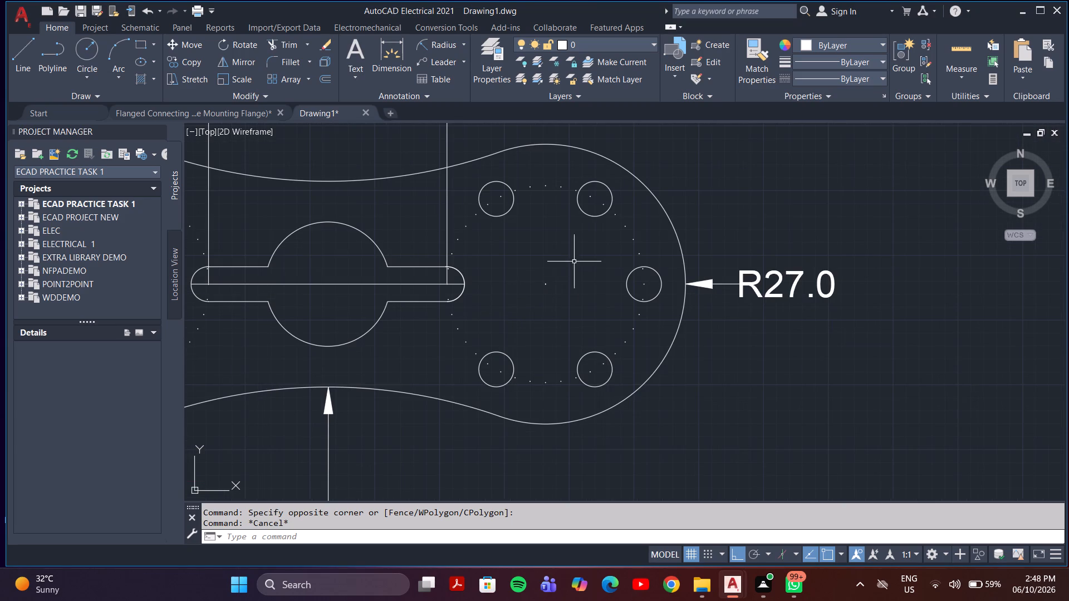
click(574, 262)
click(526, 300)
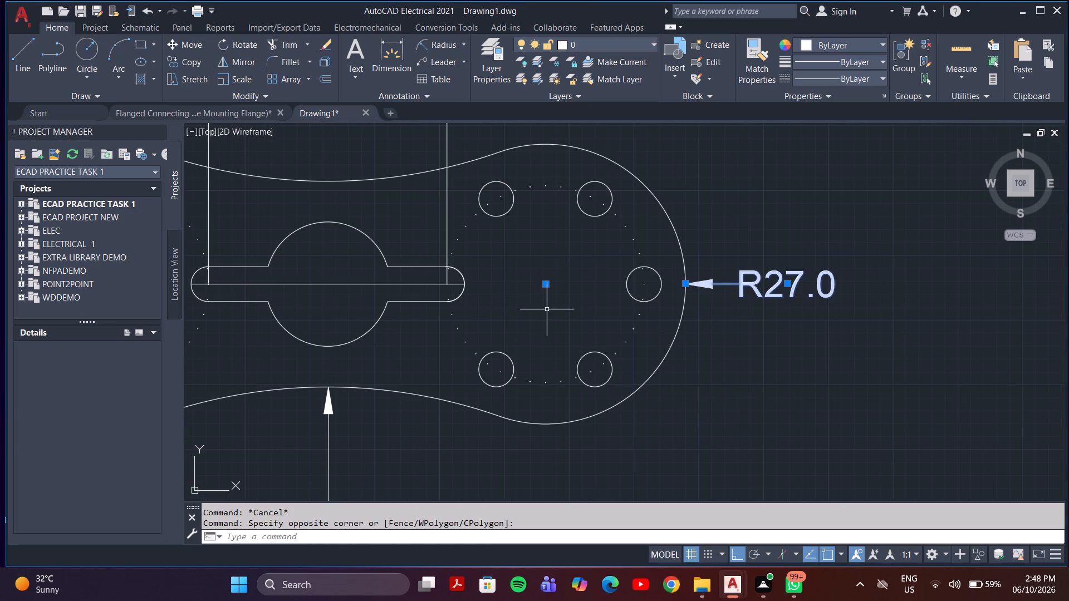
key(Escape)
scroll(488, 321, down, 3)
middle_drag(404, 308, 498, 303)
scroll(560, 300, up, 3)
scroll(557, 301, down, 2)
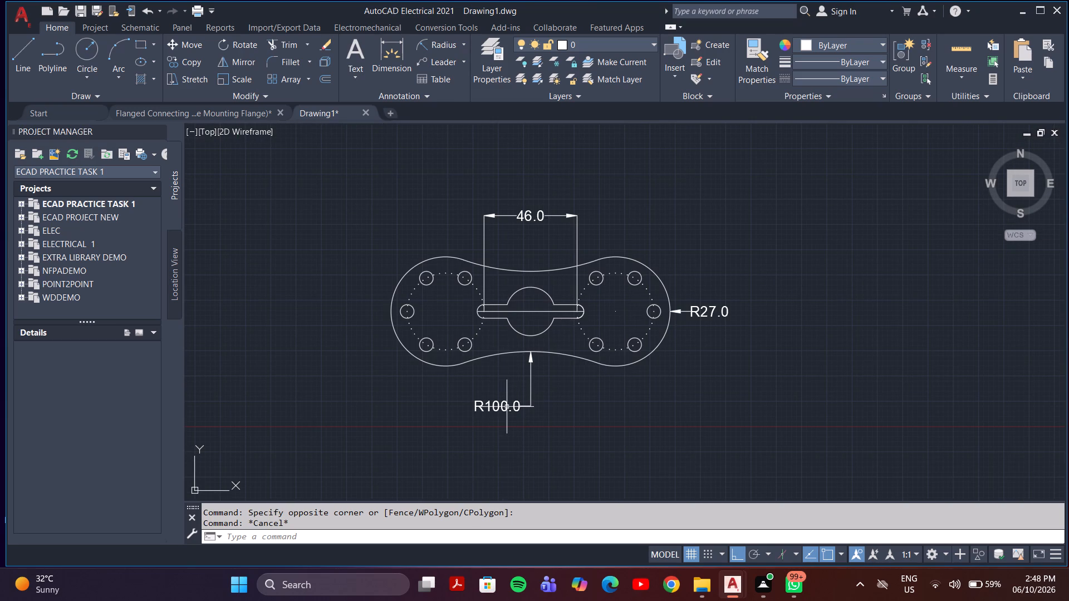
click(507, 407)
click(538, 216)
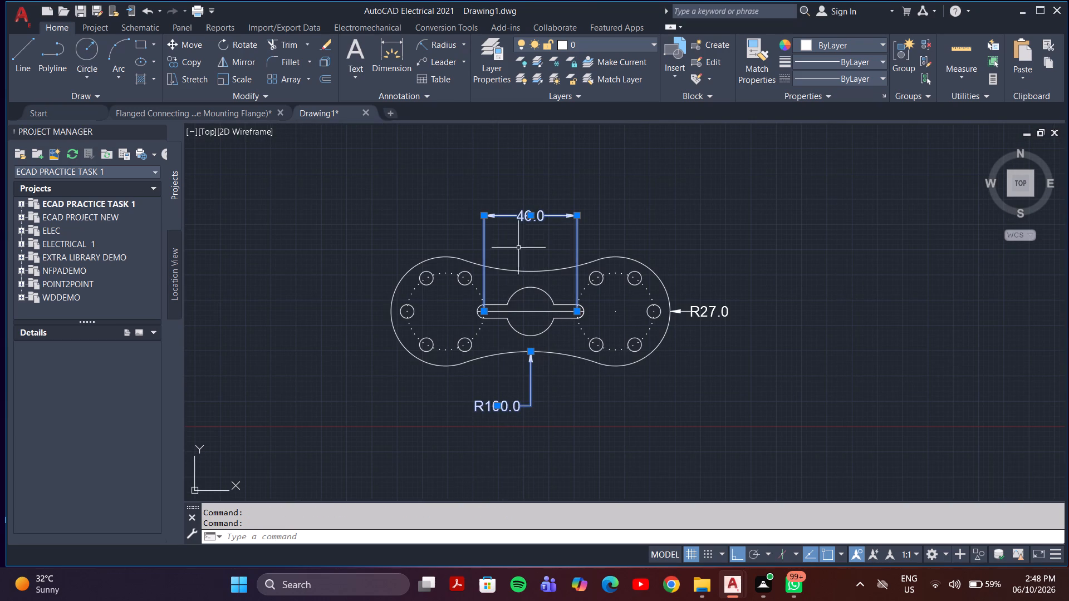
scroll(482, 320, up, 3)
click(474, 349)
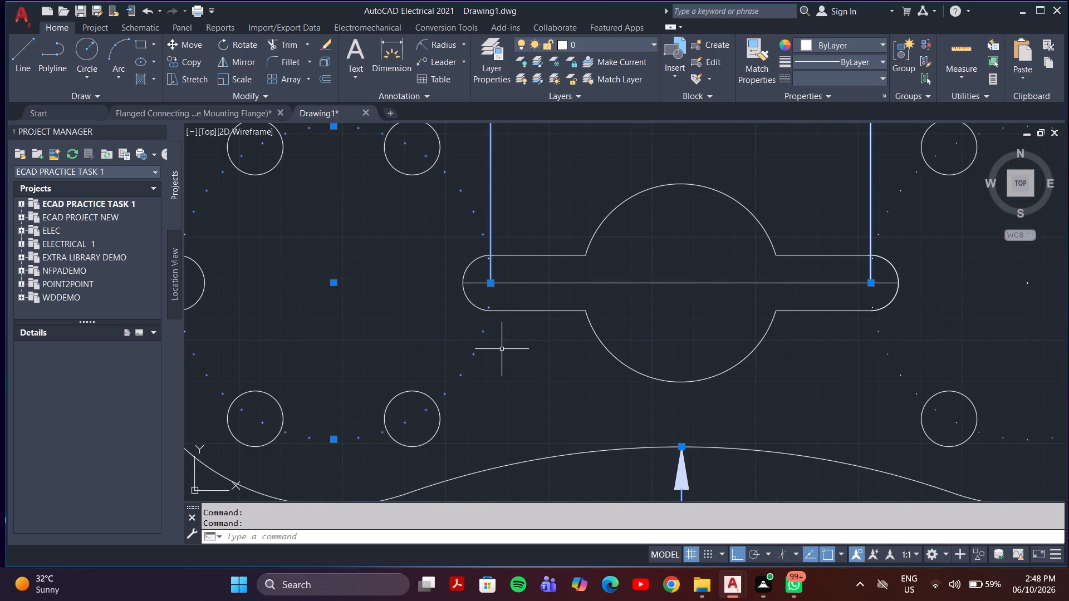
scroll(506, 354, down, 2)
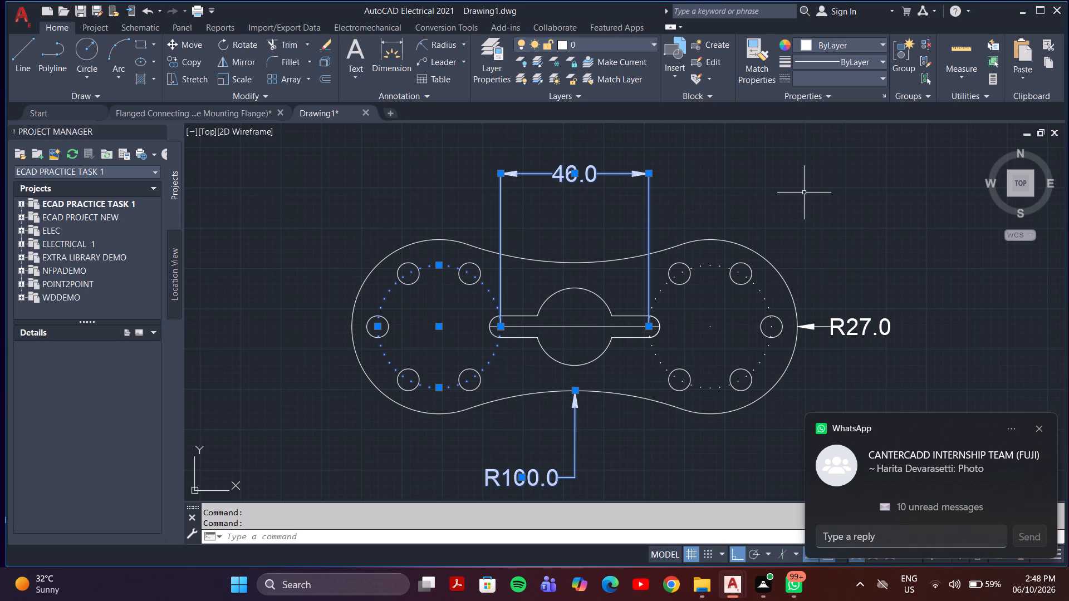
key(Escape)
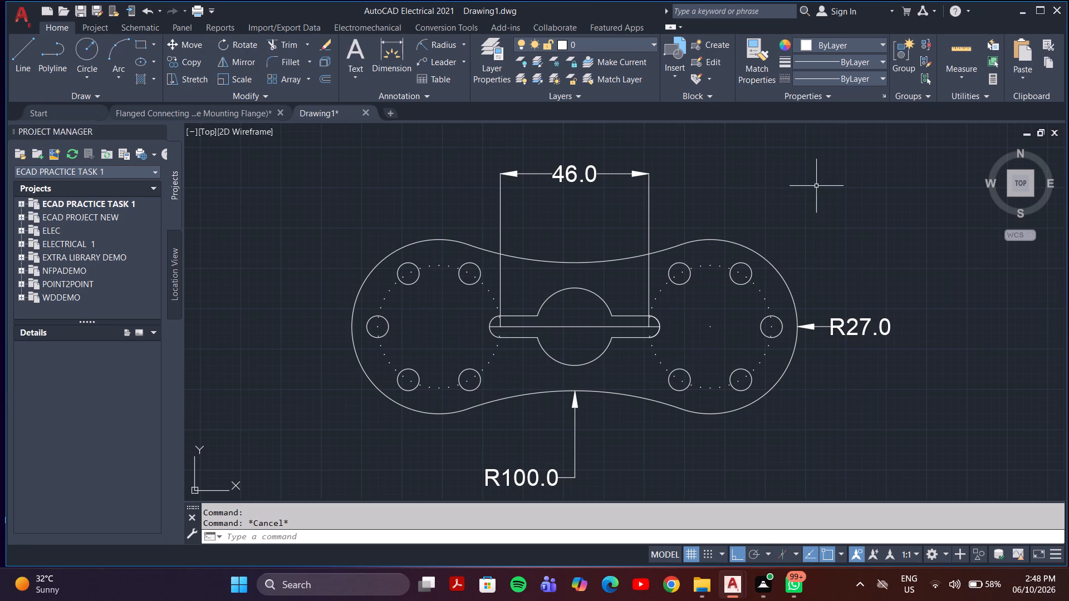
Examine where the 46 dimension's extension lines meet the inner centreline at the slot ends.
scroll(526, 322, up, 4)
scroll(468, 268, down, 3)
scroll(442, 299, up, 2)
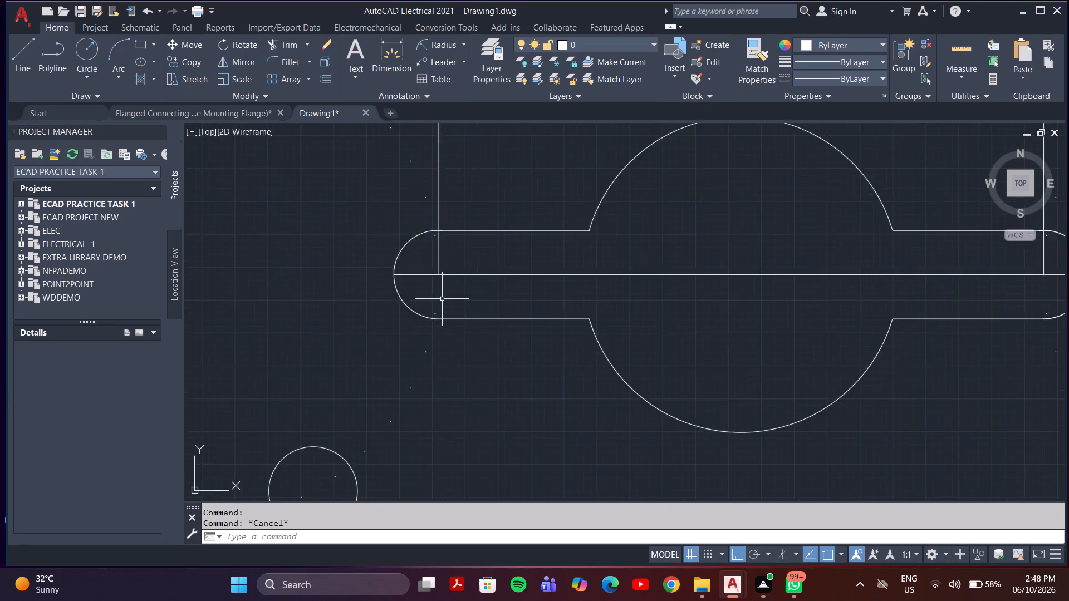
scroll(442, 299, up, 5)
scroll(434, 269, down, 3)
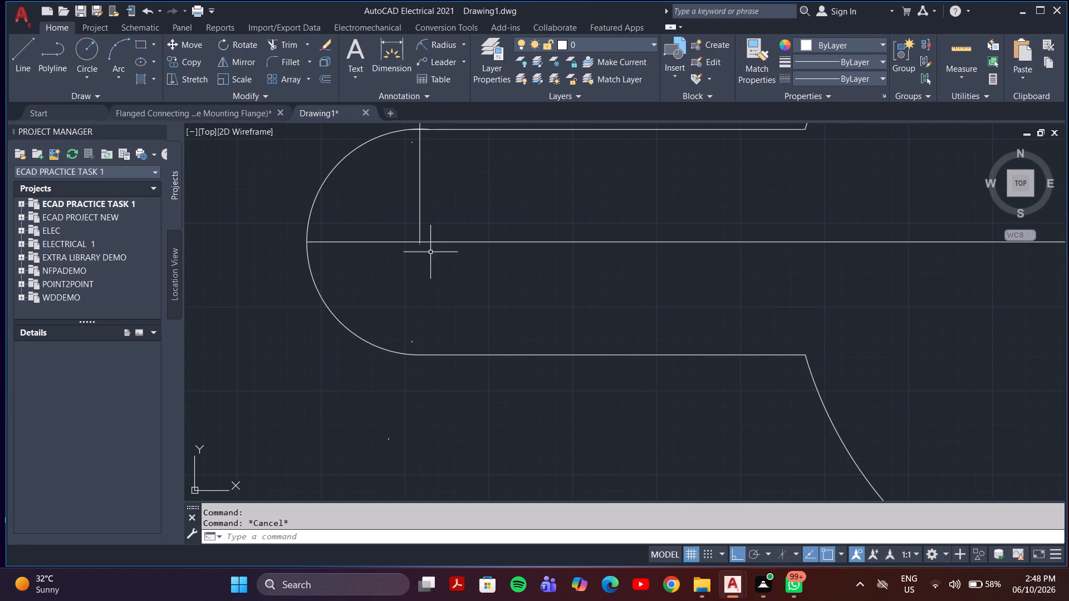
middle_drag(430, 252, 431, 324)
scroll(423, 314, up, 6)
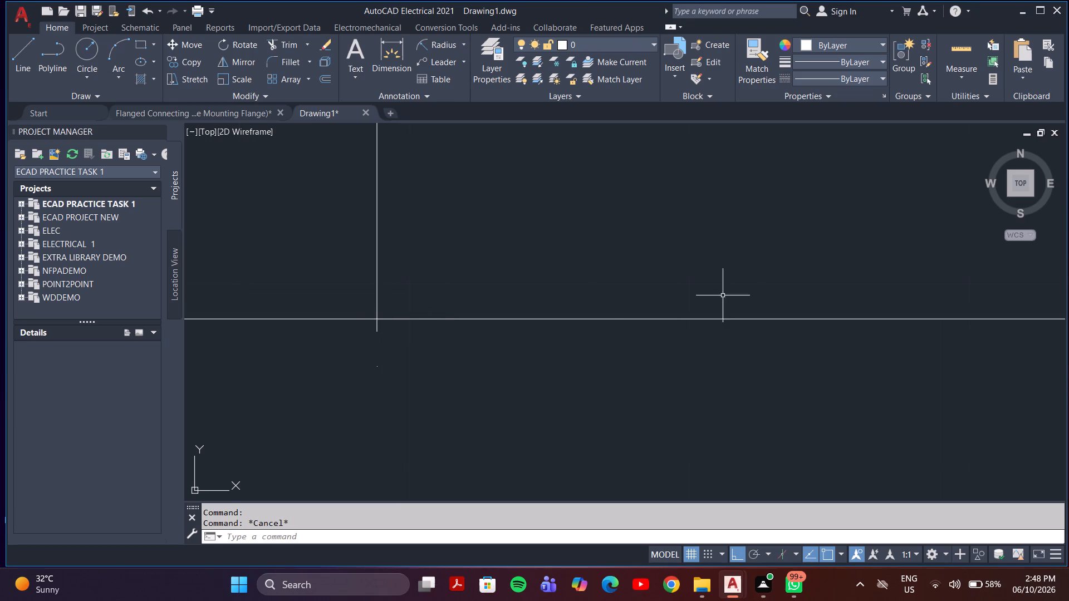
scroll(552, 348, down, 6)
middle_drag(758, 299, 139, 364)
scroll(154, 364, up, 1)
scroll(466, 301, down, 4)
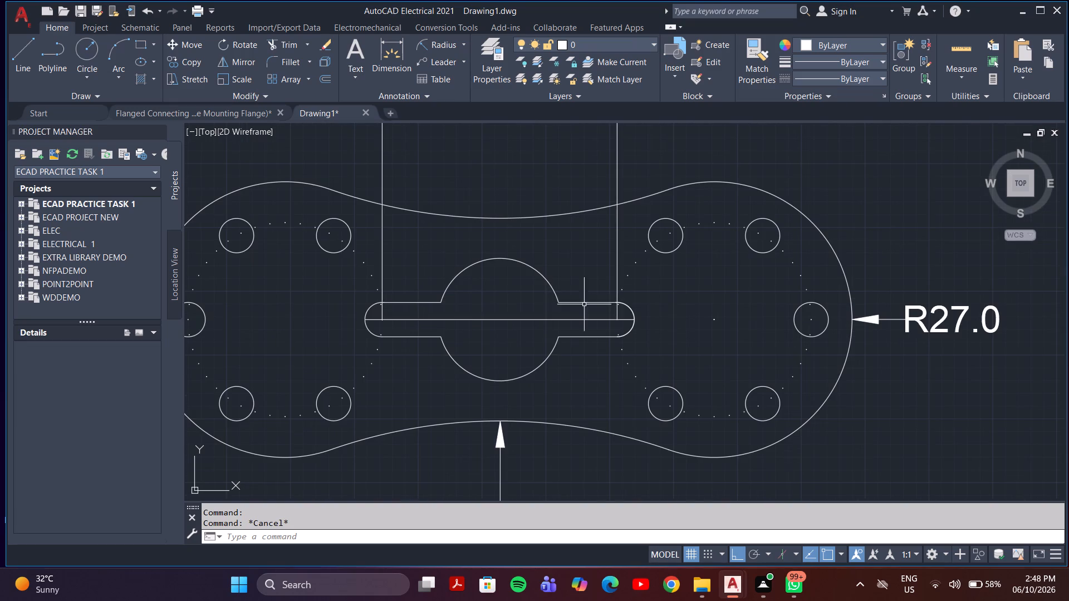
scroll(616, 334, up, 6)
scroll(624, 293, down, 2)
middle_drag(614, 293, 675, 329)
scroll(614, 293, down, 4)
scroll(346, 297, up, 5)
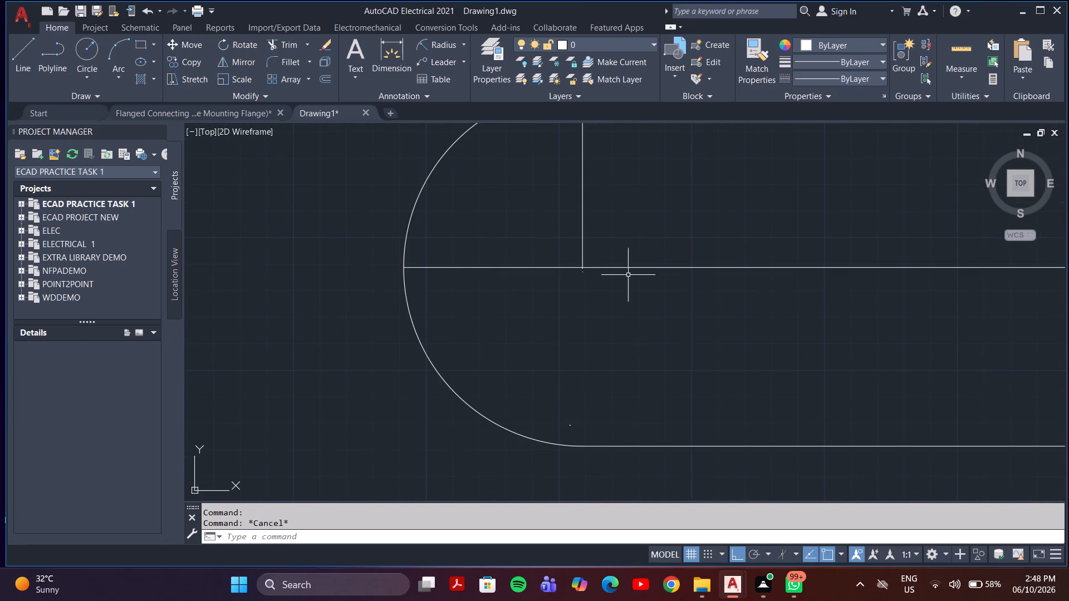
scroll(572, 267, up, 5)
scroll(633, 292, down, 5)
scroll(653, 351, up, 7)
scroll(631, 335, down, 6)
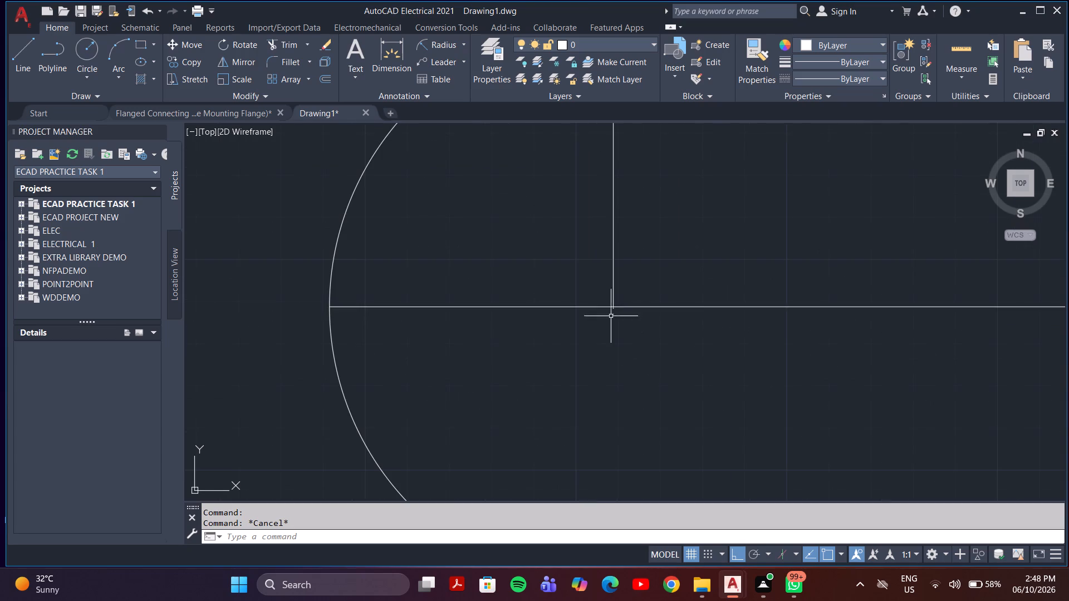
Trim away the 46 dimension's extension line that overhangs the inner centreline at the left slot end.
middle_drag(632, 294, 320, 271)
scroll(278, 309, up, 6)
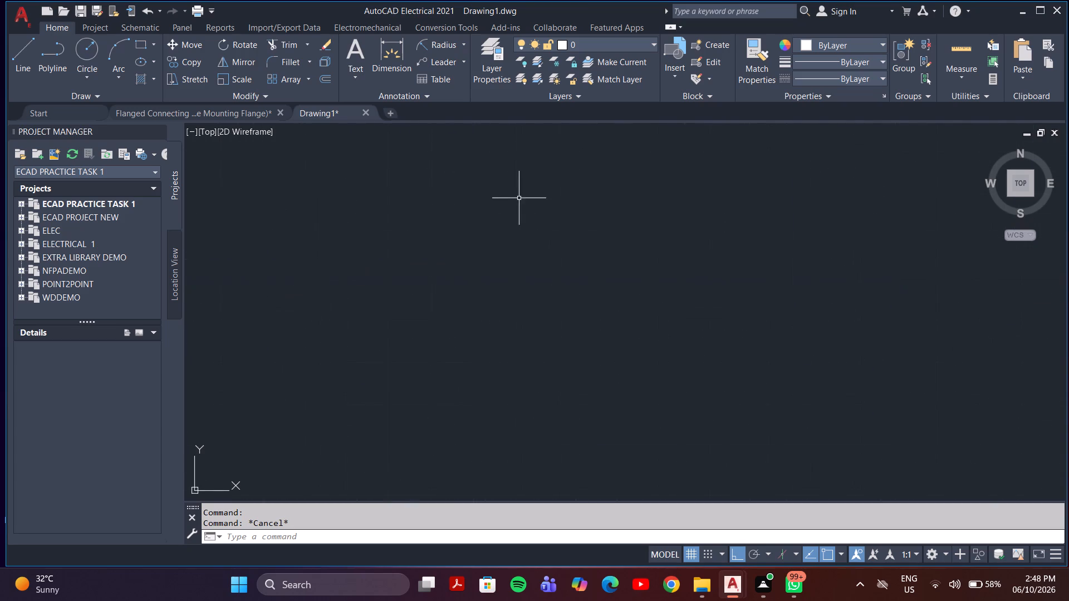
middle_drag(517, 215, 518, 368)
scroll(474, 303, down, 4)
scroll(498, 255, up, 9)
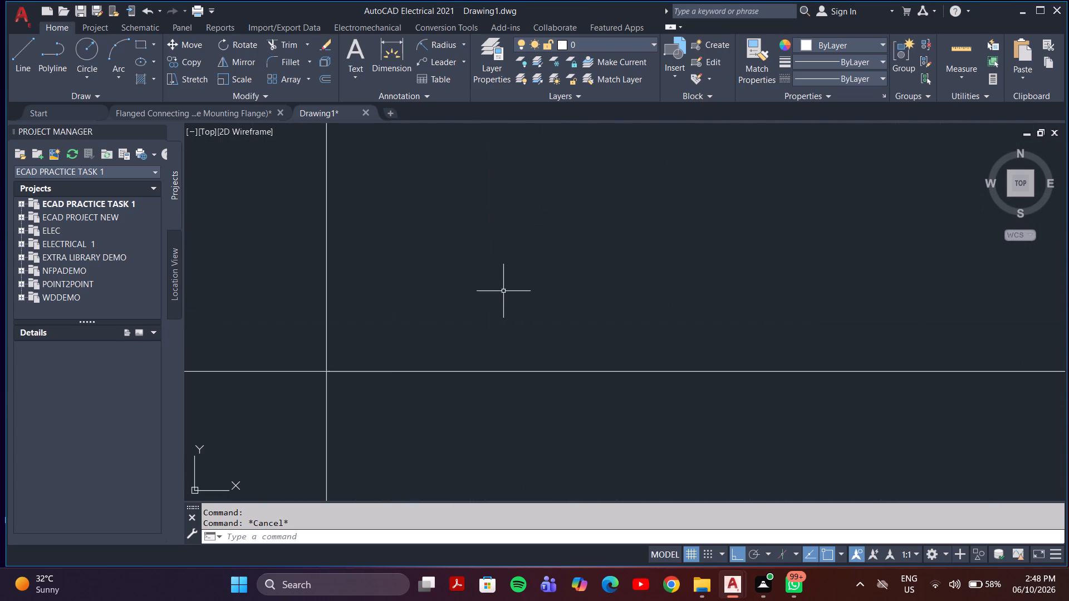
scroll(497, 303, down, 4)
key(Escape)
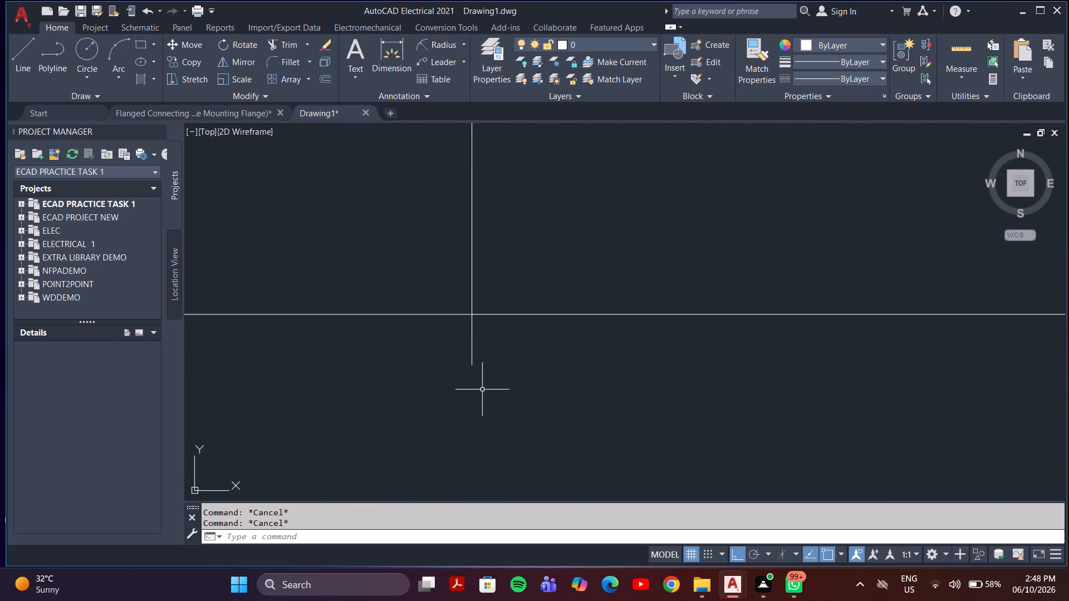
text(tr)
key(Return)
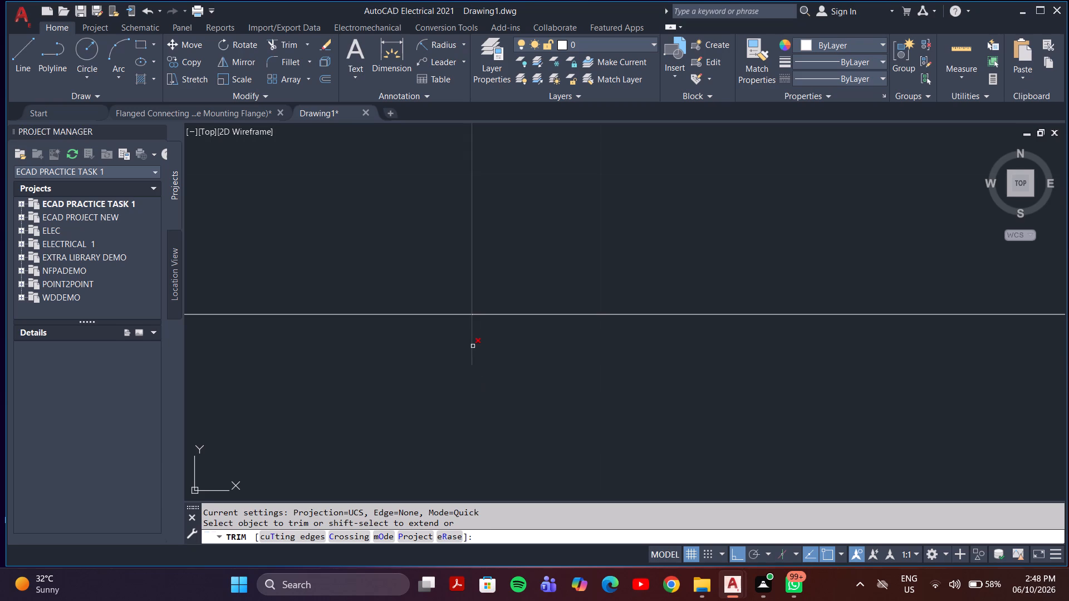
click(472, 346)
Review the flange's slots, central circle, hole rings and R100 and R27 dimensions, and end the Trim command.
scroll(472, 346, down, 12)
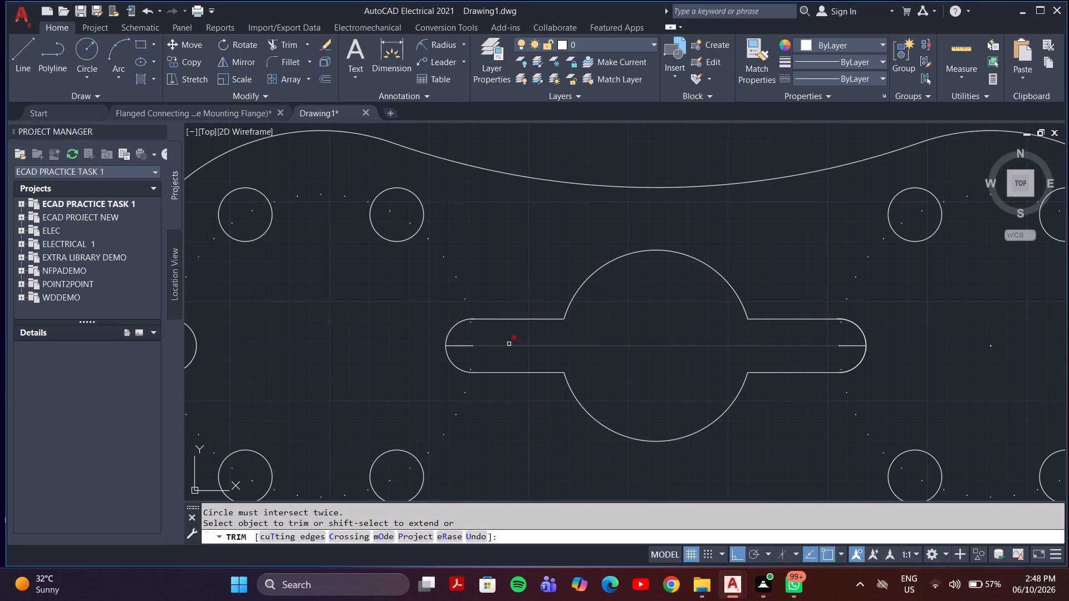
scroll(590, 303, down, 3)
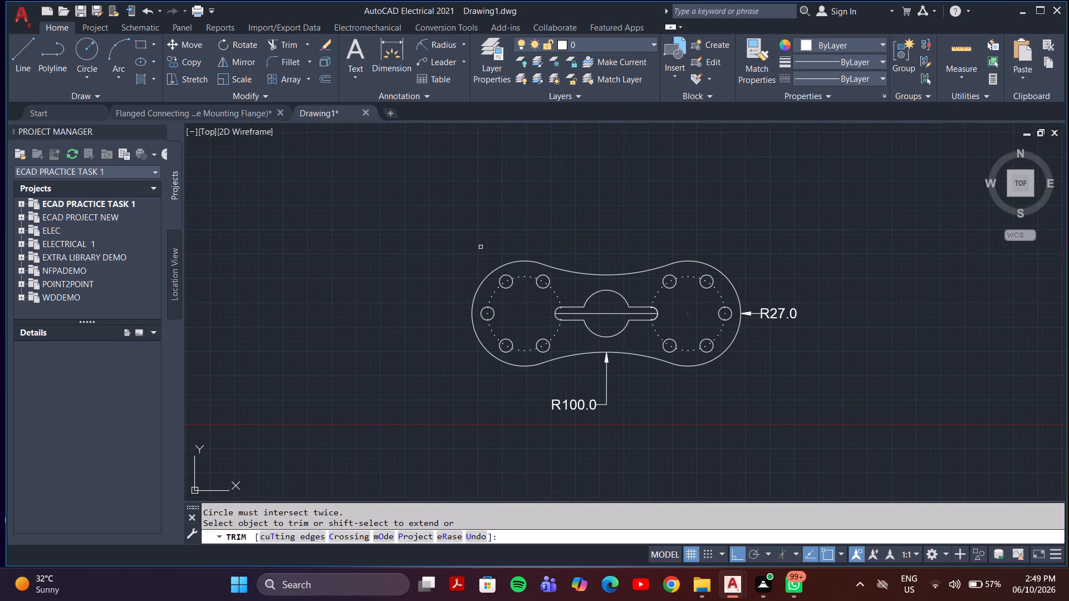
scroll(579, 283, up, 2)
scroll(527, 261, up, 1)
scroll(524, 262, down, 2)
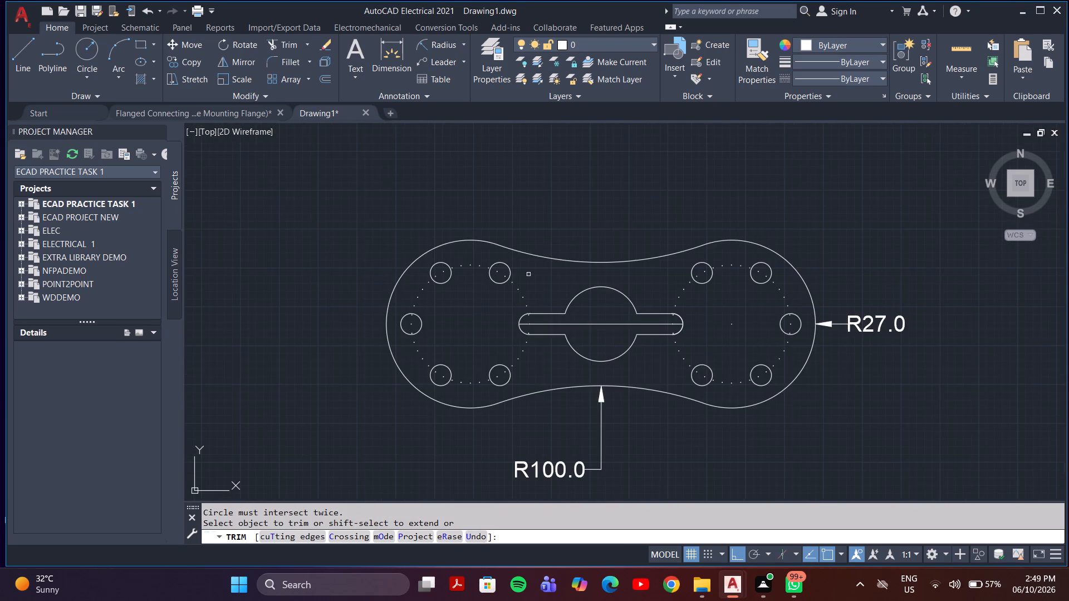
middle_drag(713, 356, 392, 308)
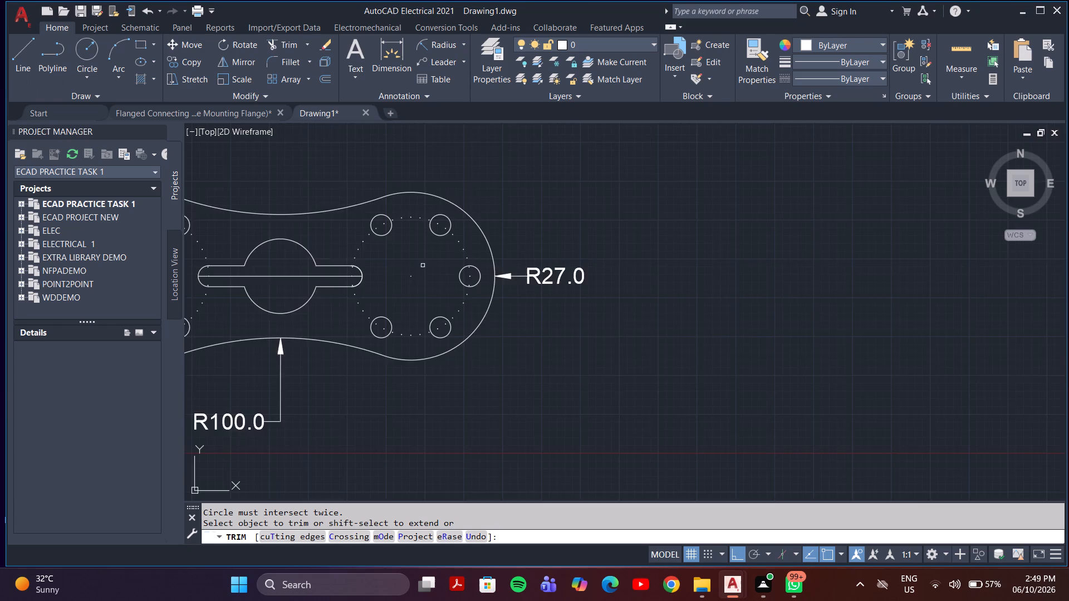
scroll(422, 273, down, 3)
middle_drag(330, 267, 462, 255)
scroll(438, 232, up, 3)
scroll(438, 232, down, 1)
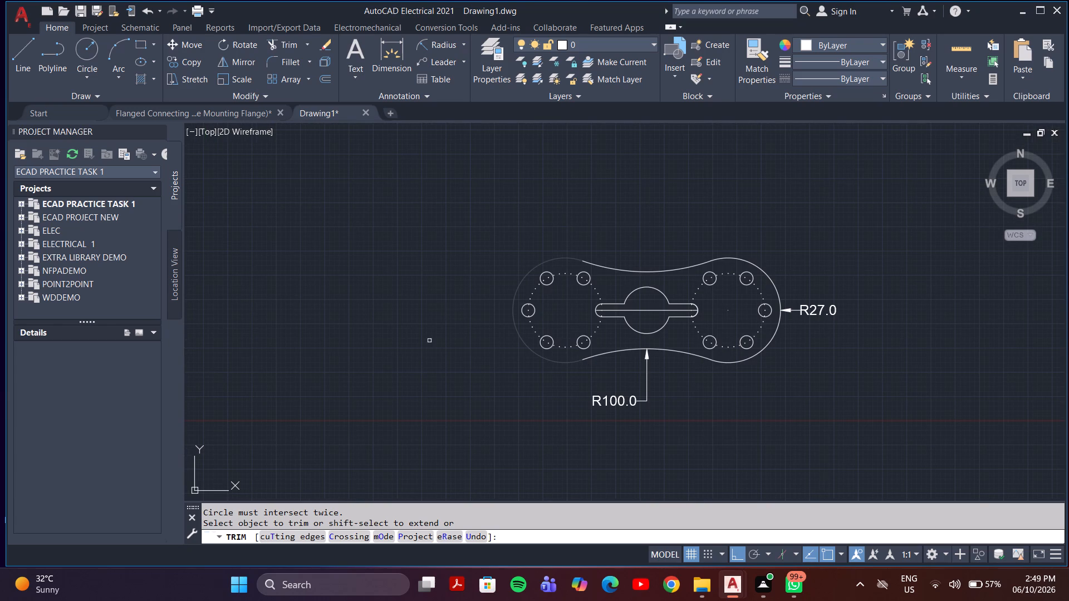
key(Escape)
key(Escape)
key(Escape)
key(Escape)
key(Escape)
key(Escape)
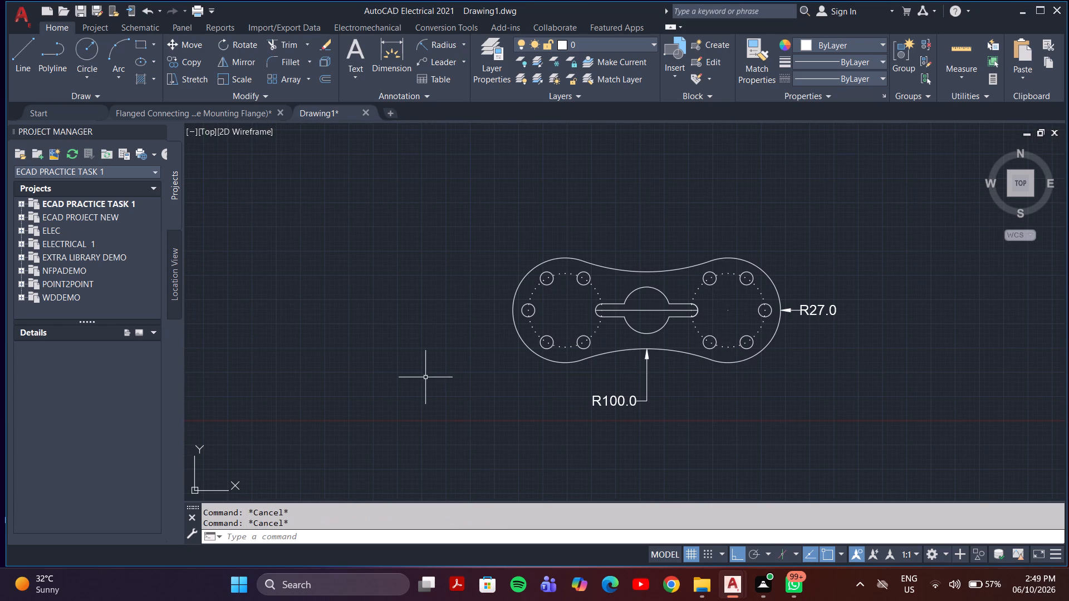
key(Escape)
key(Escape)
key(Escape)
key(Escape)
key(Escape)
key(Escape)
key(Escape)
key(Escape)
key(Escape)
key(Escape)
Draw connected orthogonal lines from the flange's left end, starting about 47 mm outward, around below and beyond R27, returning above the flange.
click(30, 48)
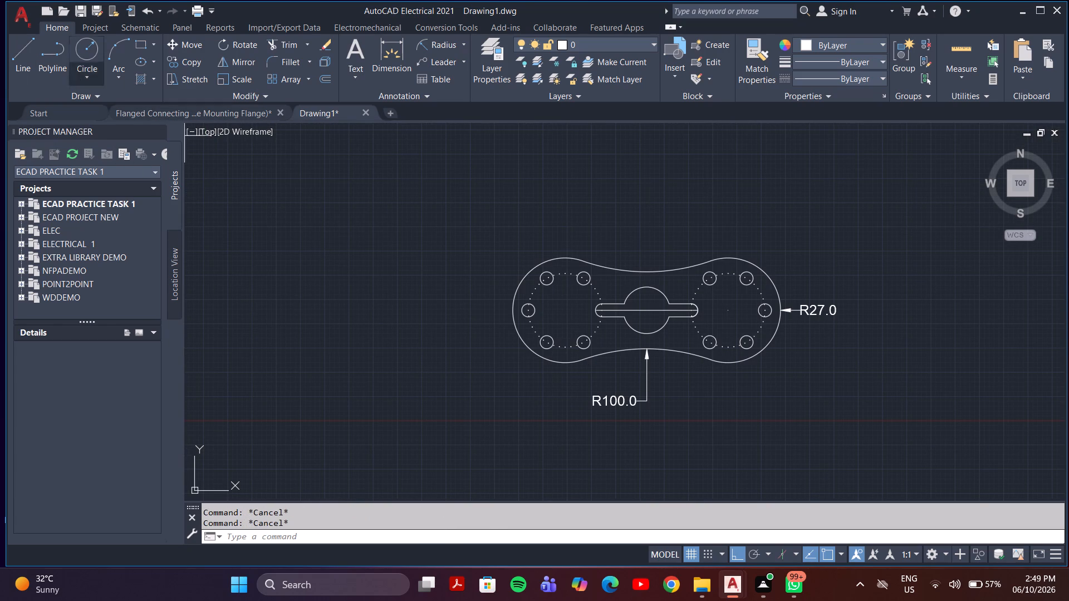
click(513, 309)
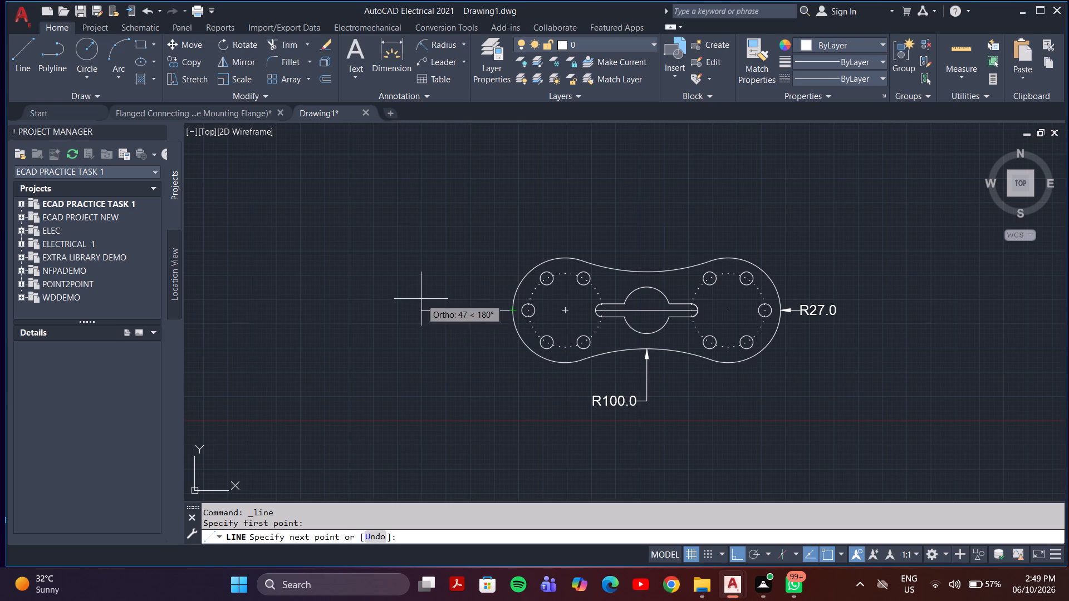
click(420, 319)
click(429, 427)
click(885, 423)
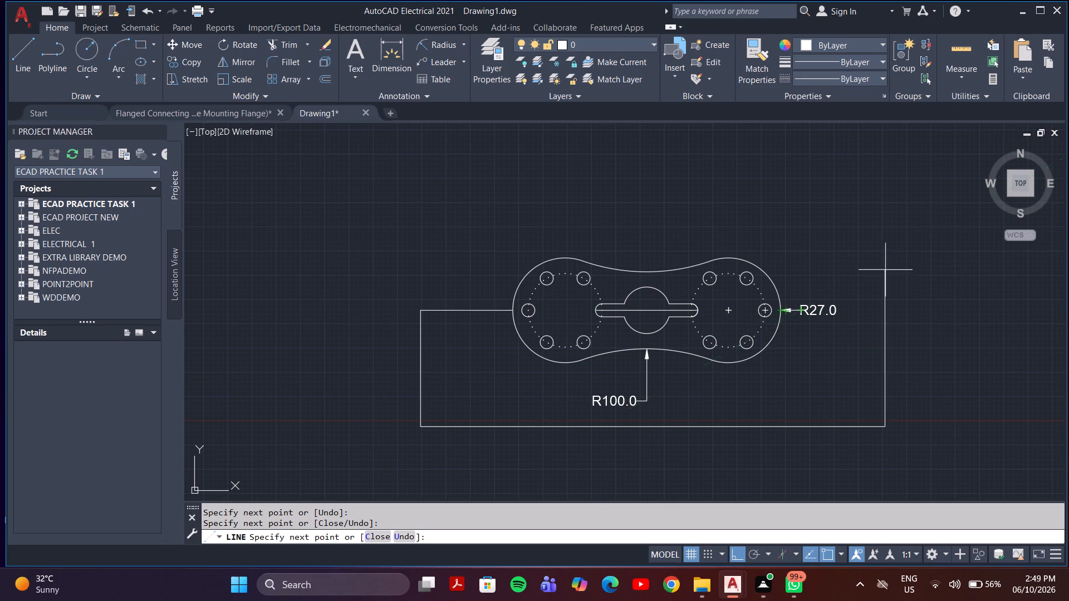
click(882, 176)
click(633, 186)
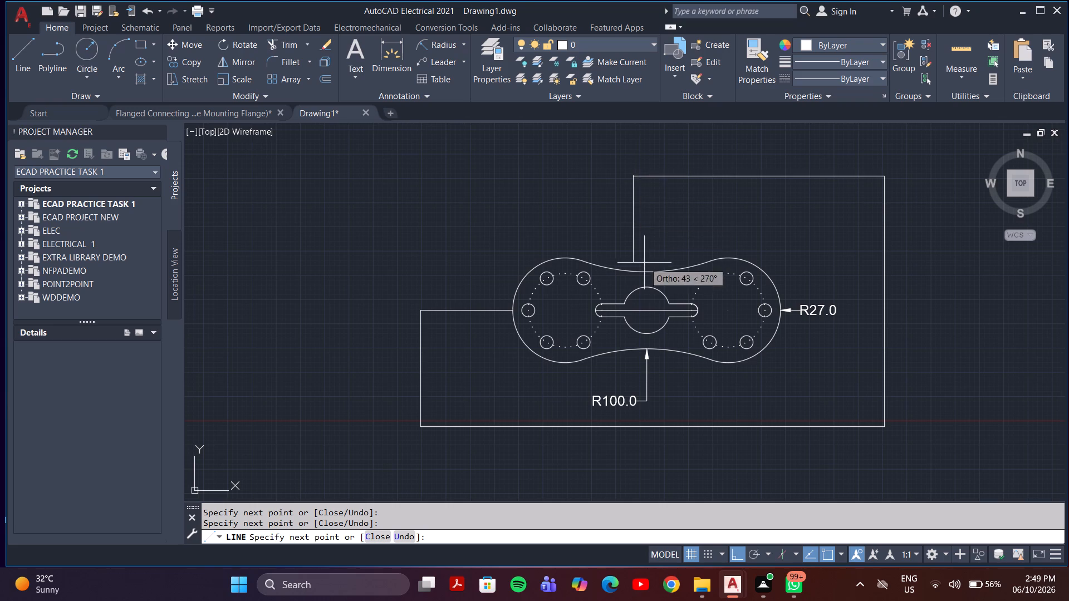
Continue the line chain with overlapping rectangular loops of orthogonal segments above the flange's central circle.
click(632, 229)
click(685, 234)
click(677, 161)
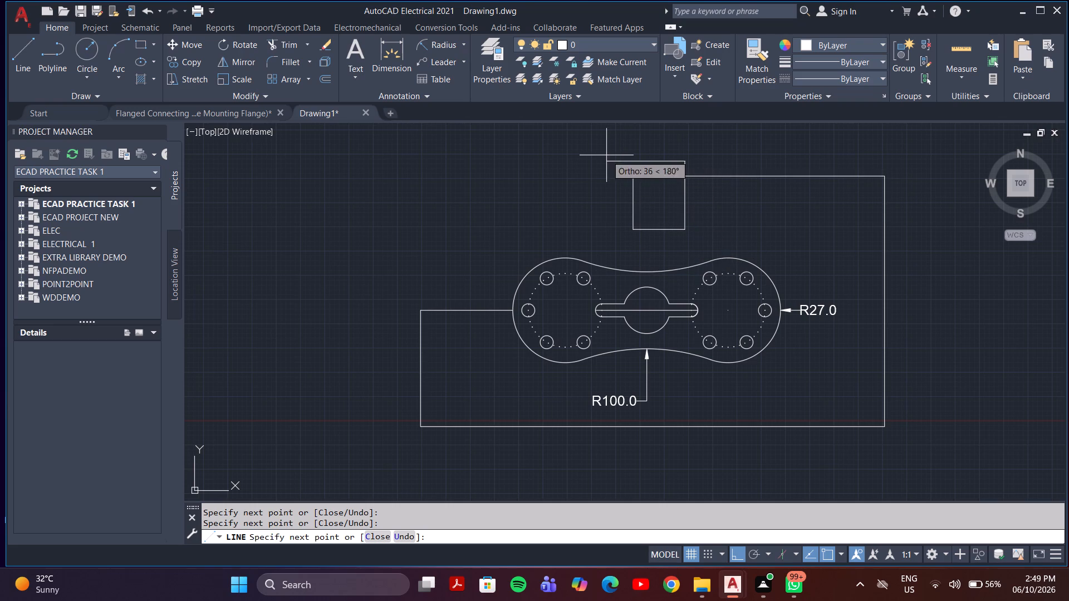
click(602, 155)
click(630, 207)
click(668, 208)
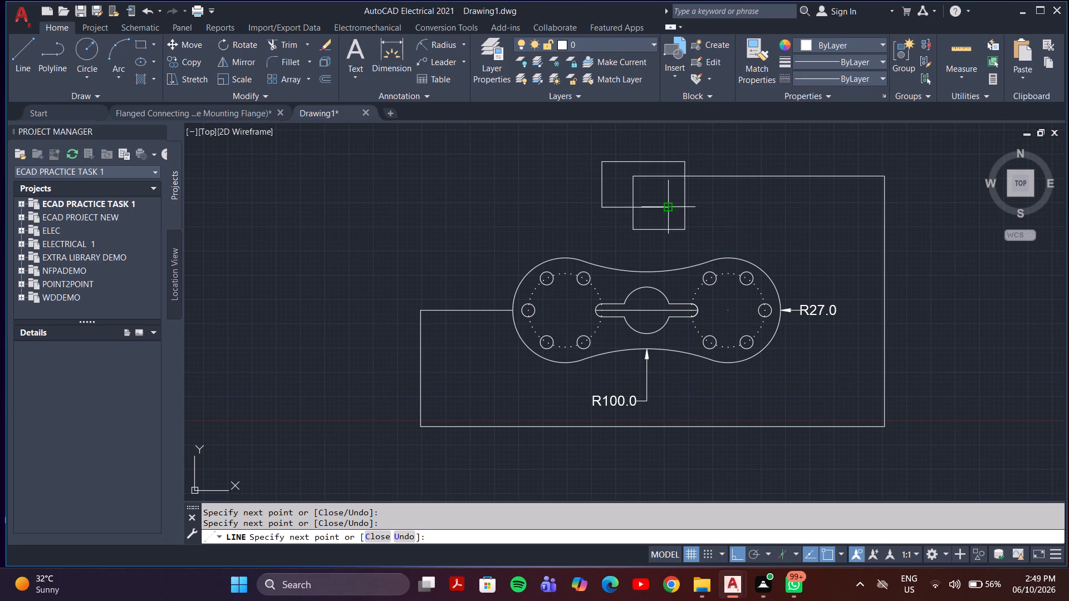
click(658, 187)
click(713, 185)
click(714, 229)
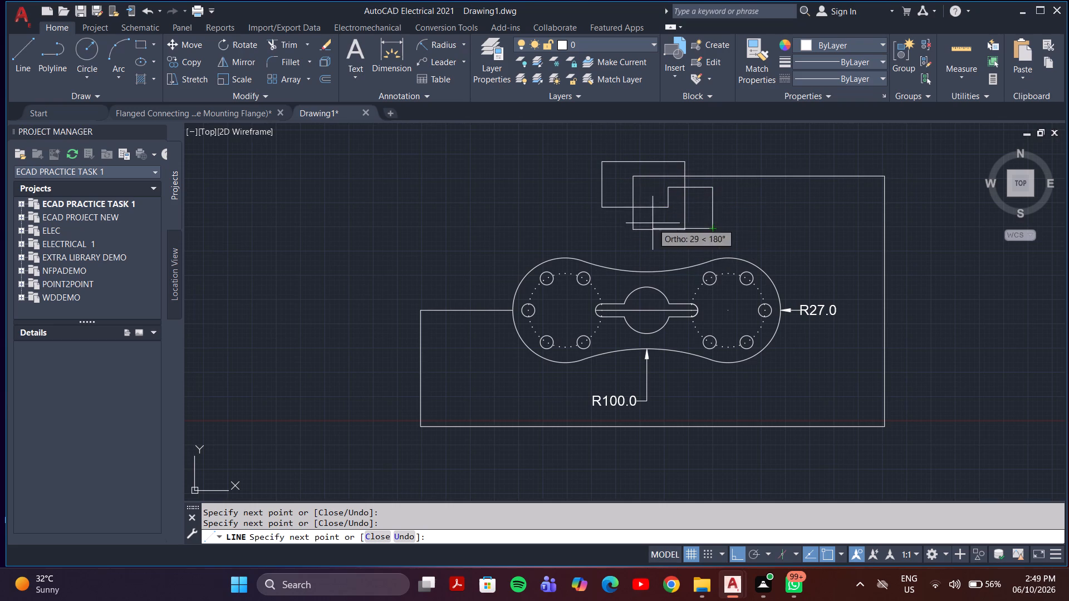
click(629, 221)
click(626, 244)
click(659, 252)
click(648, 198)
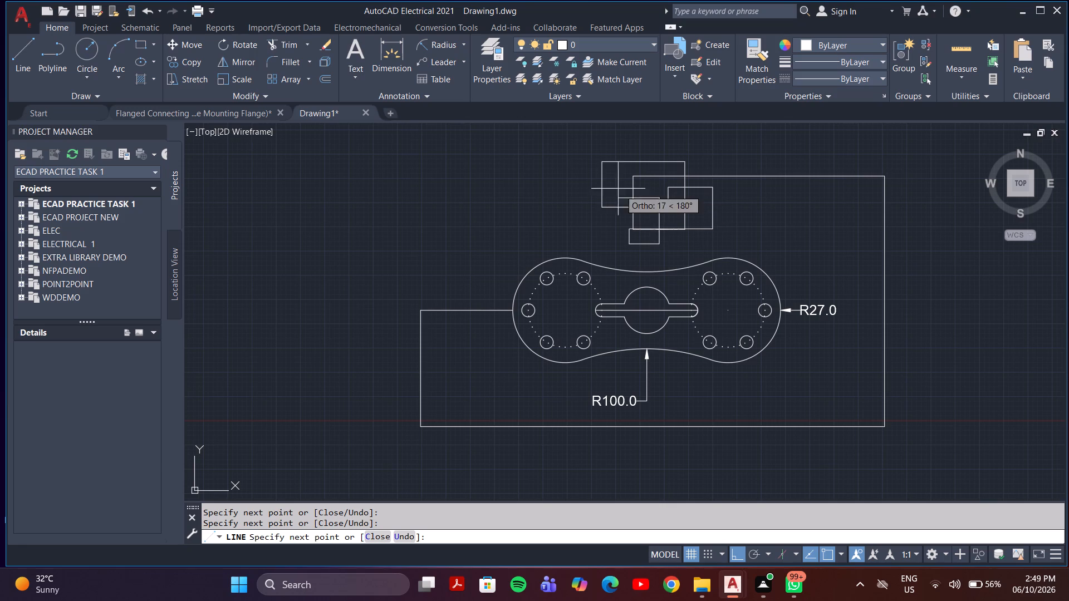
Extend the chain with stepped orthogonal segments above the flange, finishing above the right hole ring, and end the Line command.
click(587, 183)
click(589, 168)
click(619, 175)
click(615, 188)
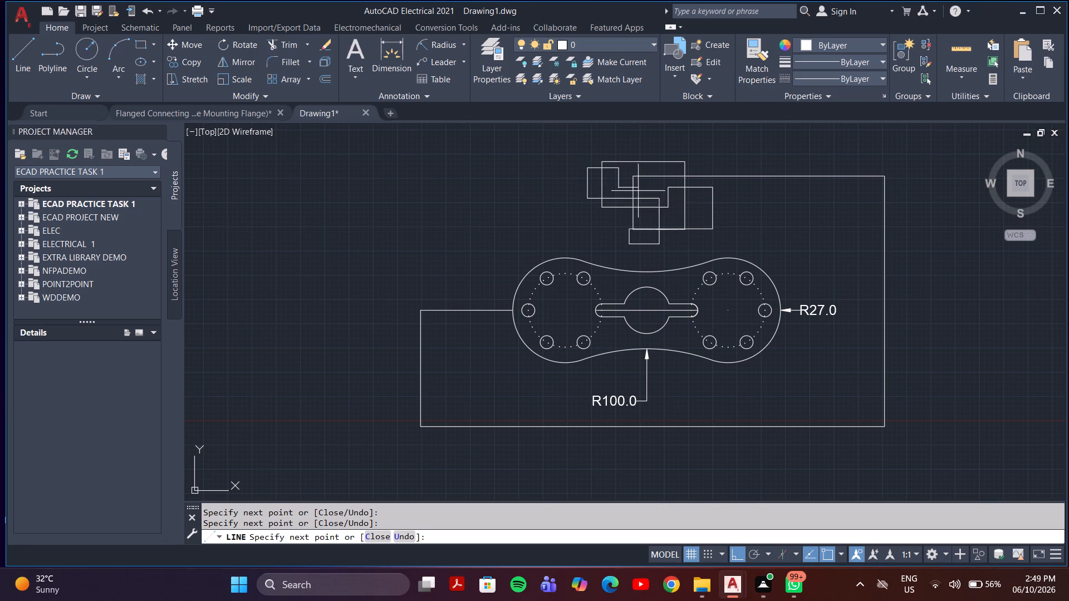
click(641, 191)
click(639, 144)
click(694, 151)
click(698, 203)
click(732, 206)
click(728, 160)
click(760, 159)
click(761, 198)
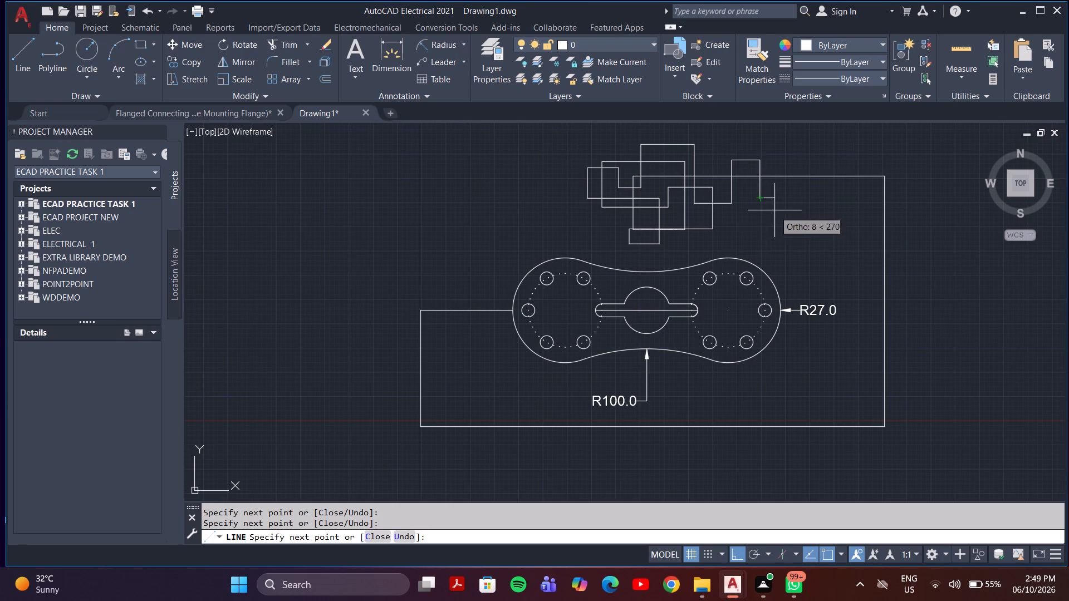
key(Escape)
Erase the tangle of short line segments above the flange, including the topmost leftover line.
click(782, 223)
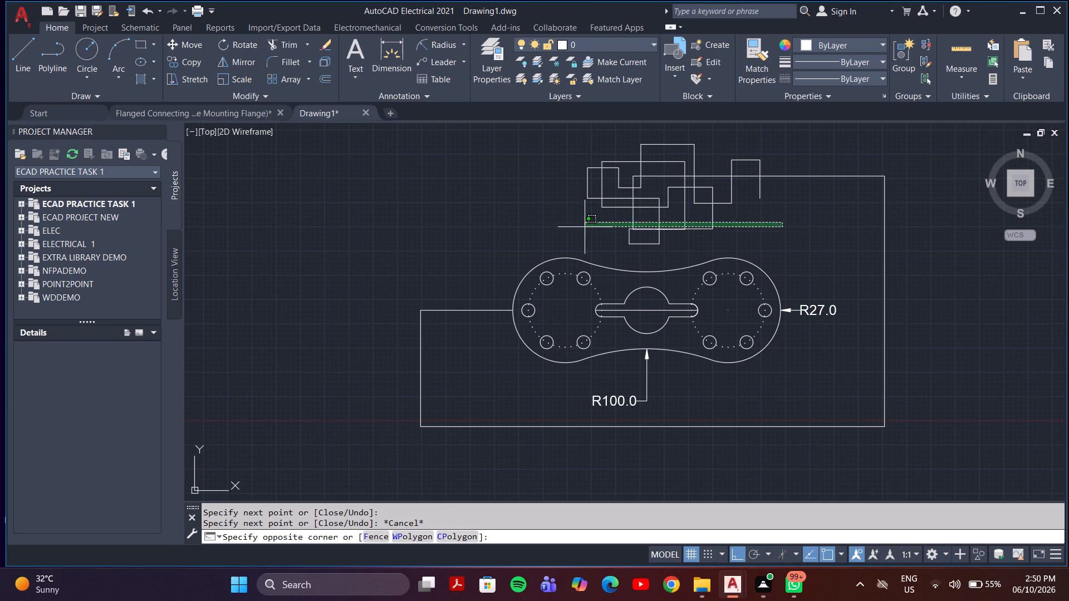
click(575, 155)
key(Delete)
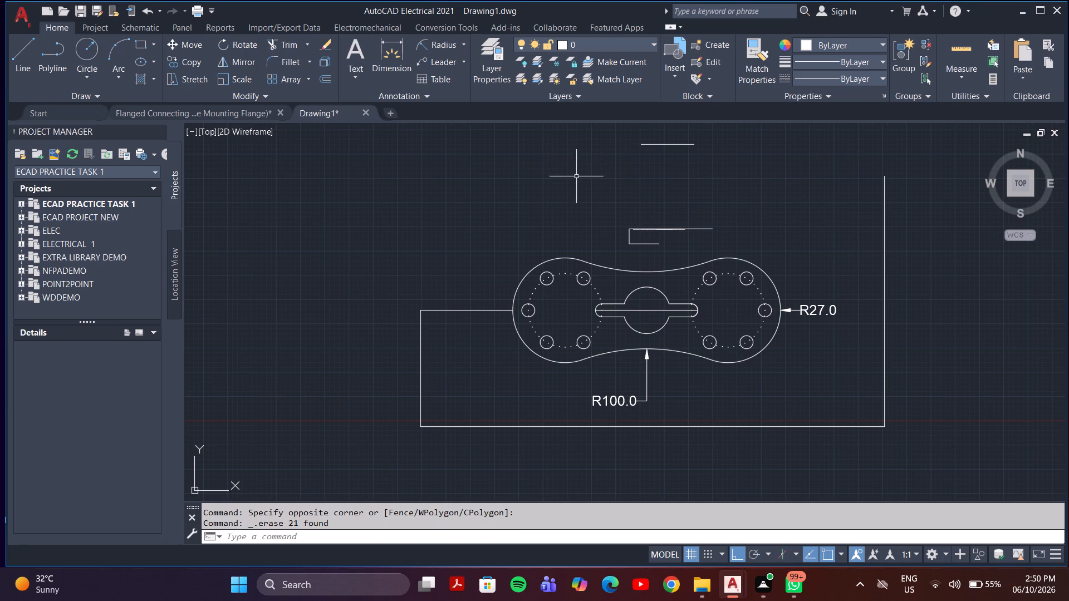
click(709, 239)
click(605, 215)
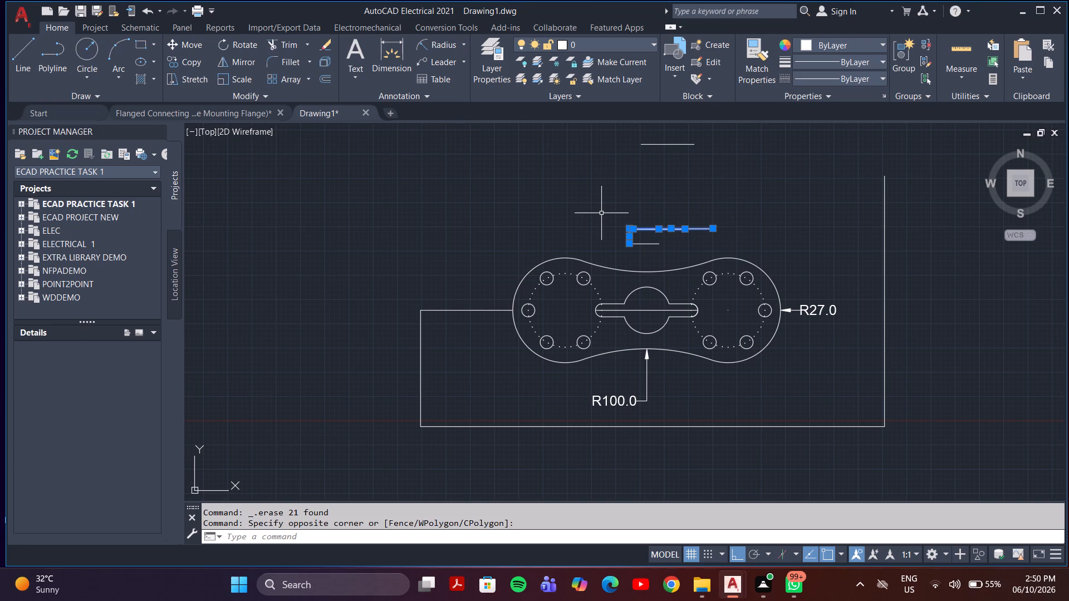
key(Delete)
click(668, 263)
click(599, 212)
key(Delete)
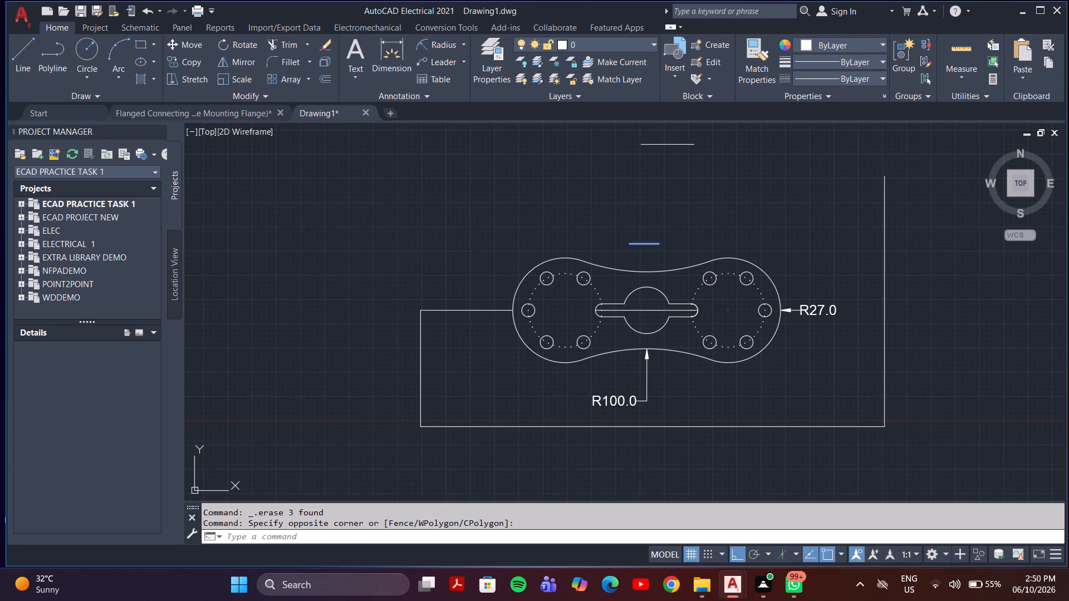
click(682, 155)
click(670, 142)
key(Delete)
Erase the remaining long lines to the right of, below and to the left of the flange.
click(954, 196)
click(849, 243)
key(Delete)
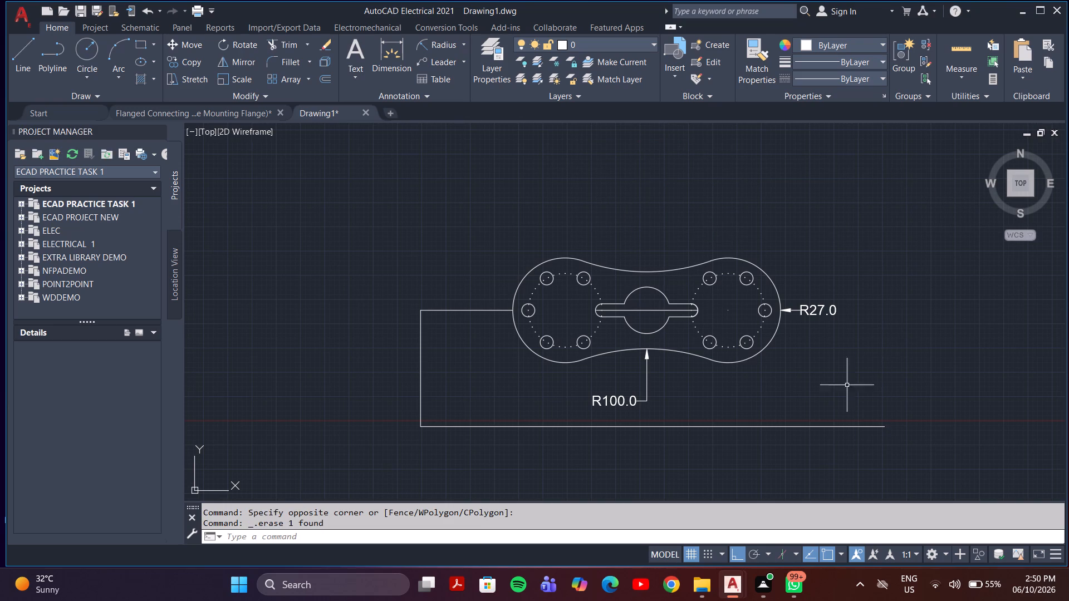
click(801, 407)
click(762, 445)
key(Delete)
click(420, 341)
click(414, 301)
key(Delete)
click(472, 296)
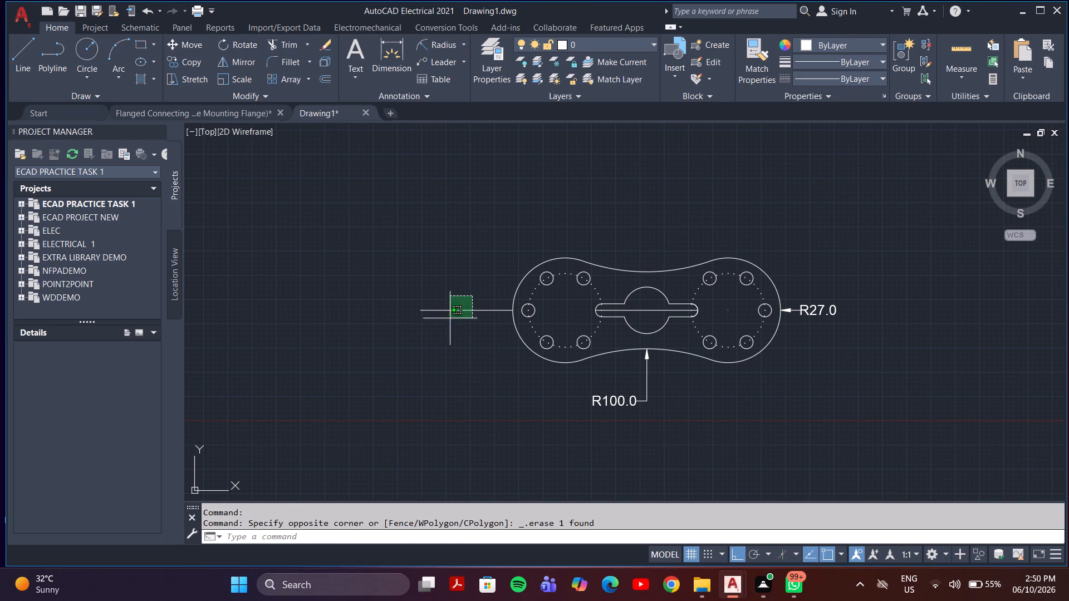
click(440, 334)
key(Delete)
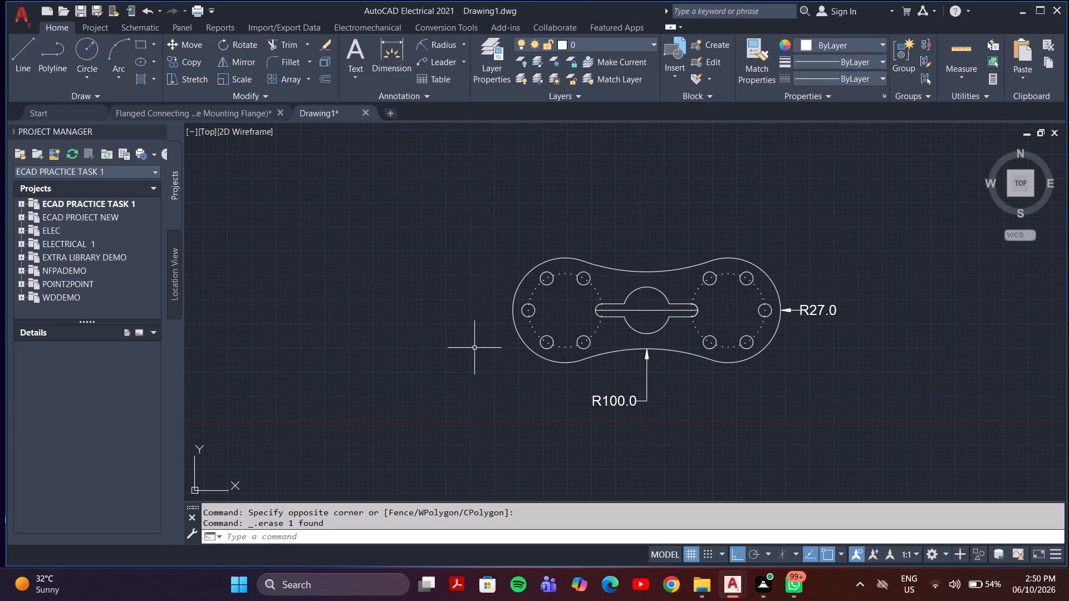
Draw a circle of diameter 22 mm at the centre of the left hole ring.
click(86, 42)
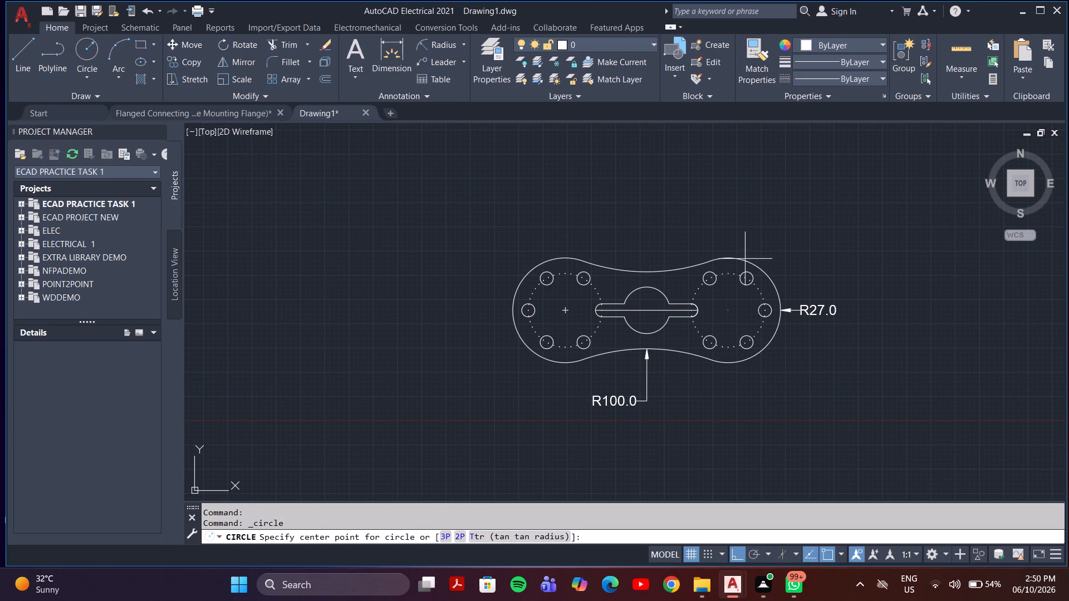
click(565, 311)
text(22)
key(BackSpace)
key(BackSpace)
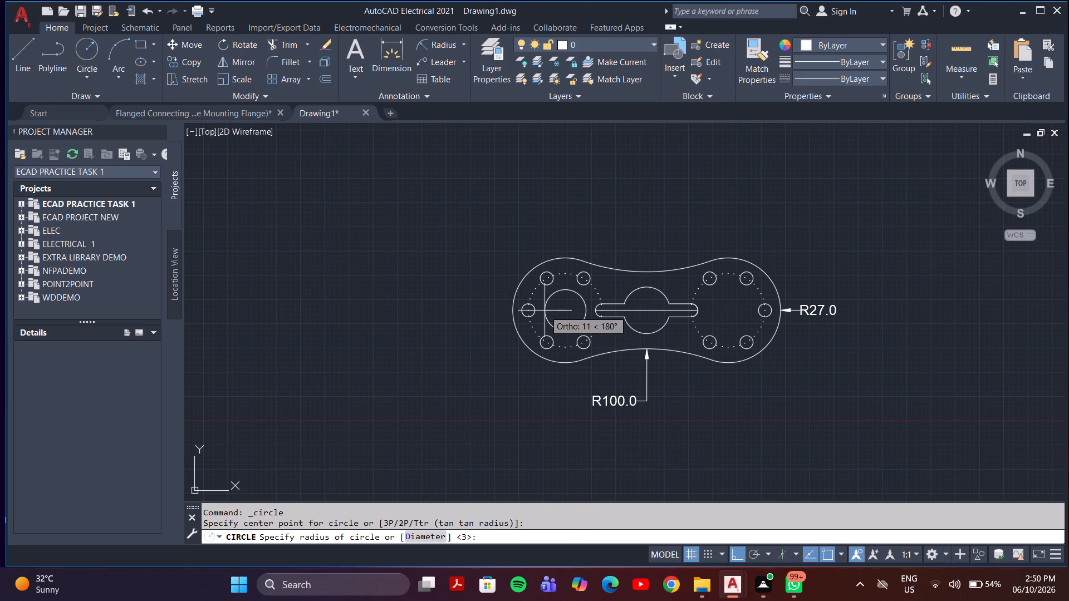
key(d)
key(Return)
text(22)
key(Return)
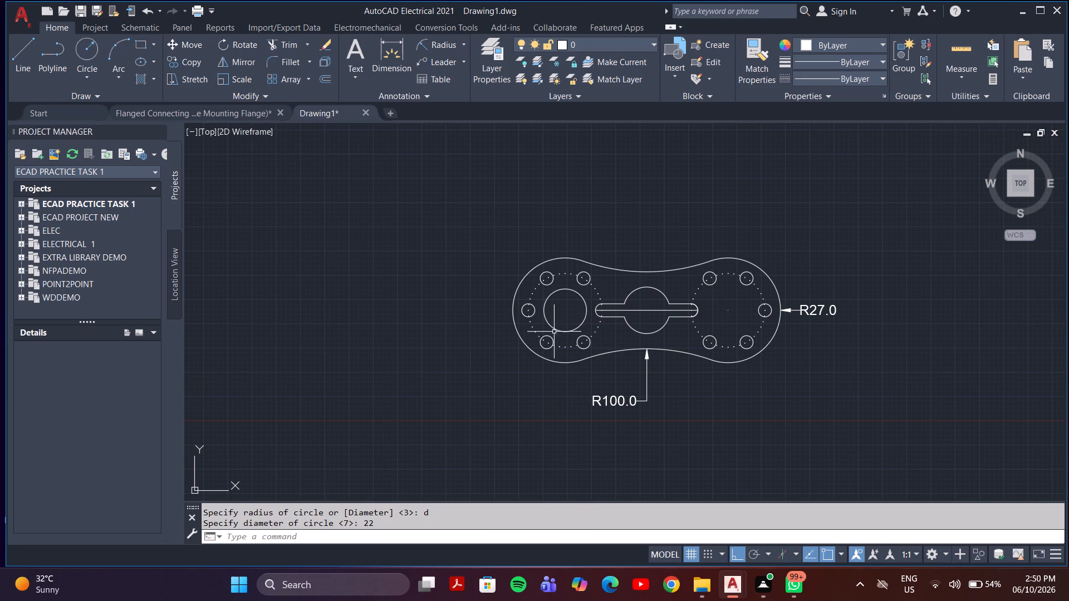
Copy the 22 mm circle from the left hole ring's centre to the right hole ring's centre.
double_click(575, 325)
click(566, 328)
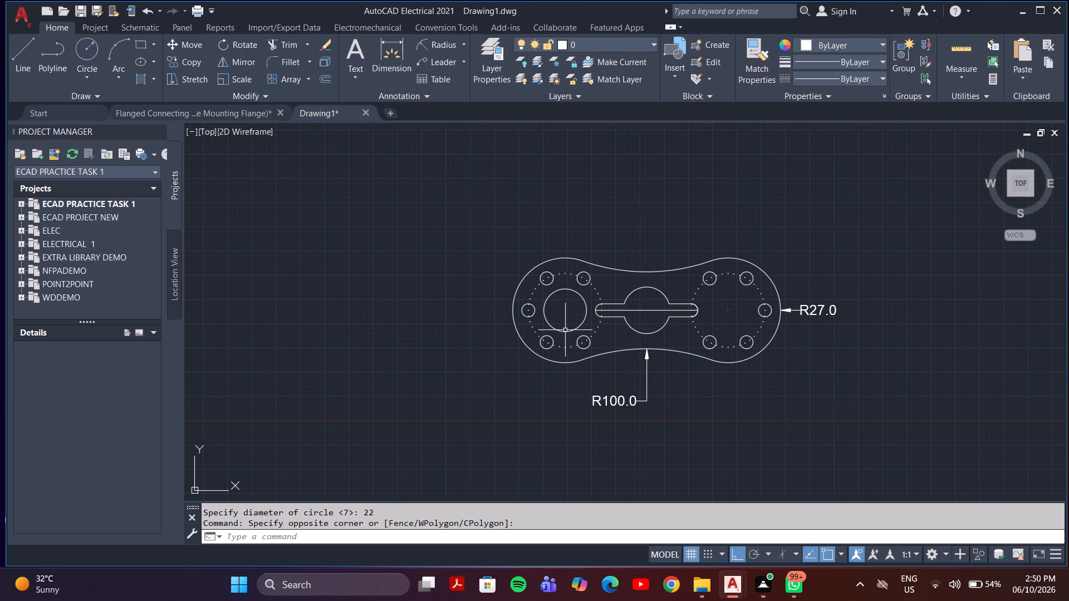
click(563, 331)
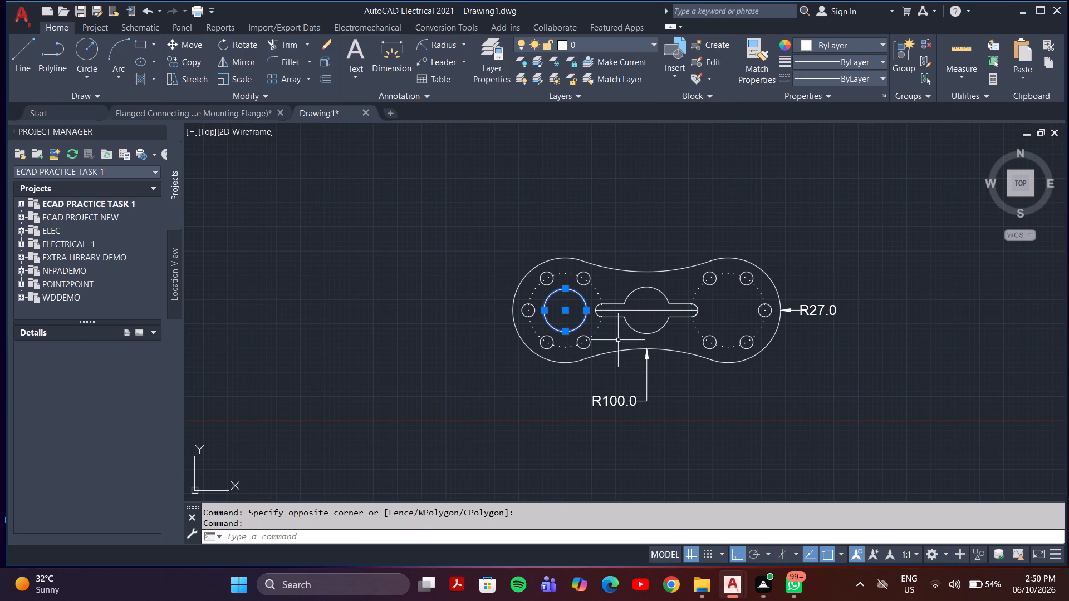
text(co)
key(Return)
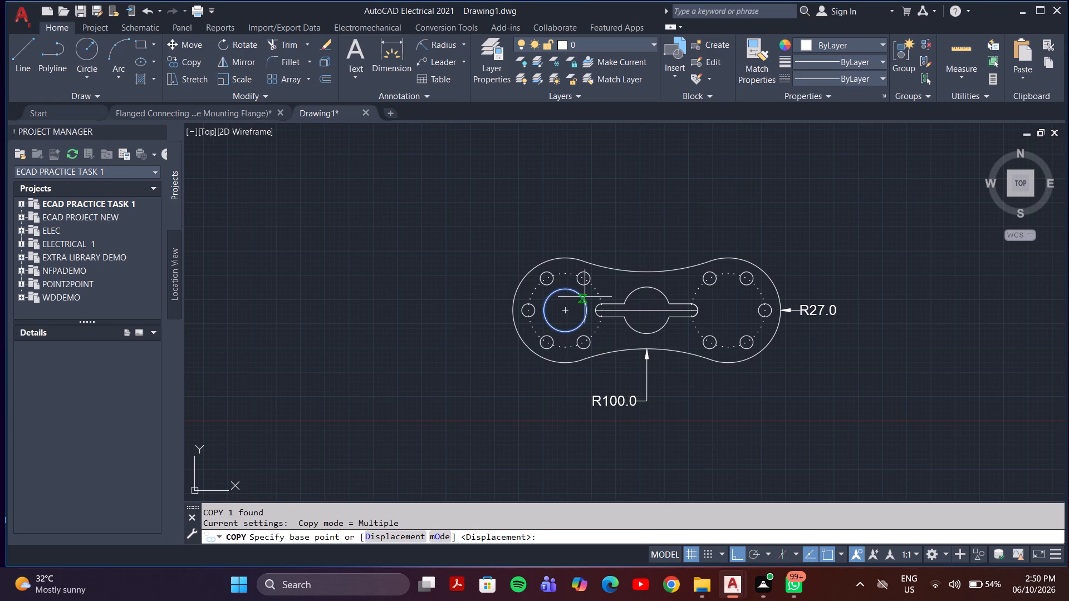
click(566, 310)
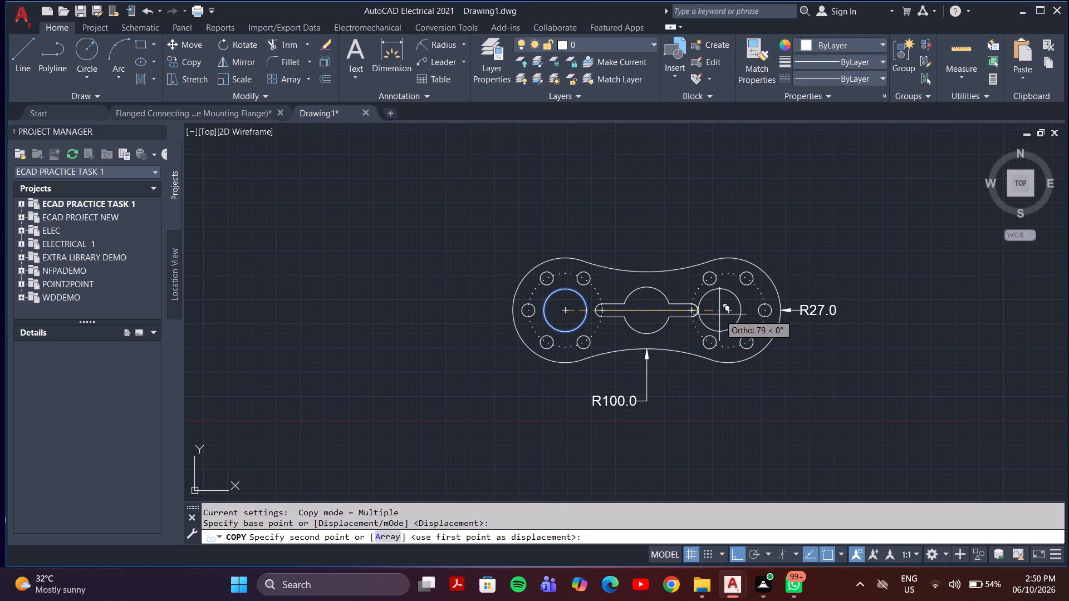
click(727, 311)
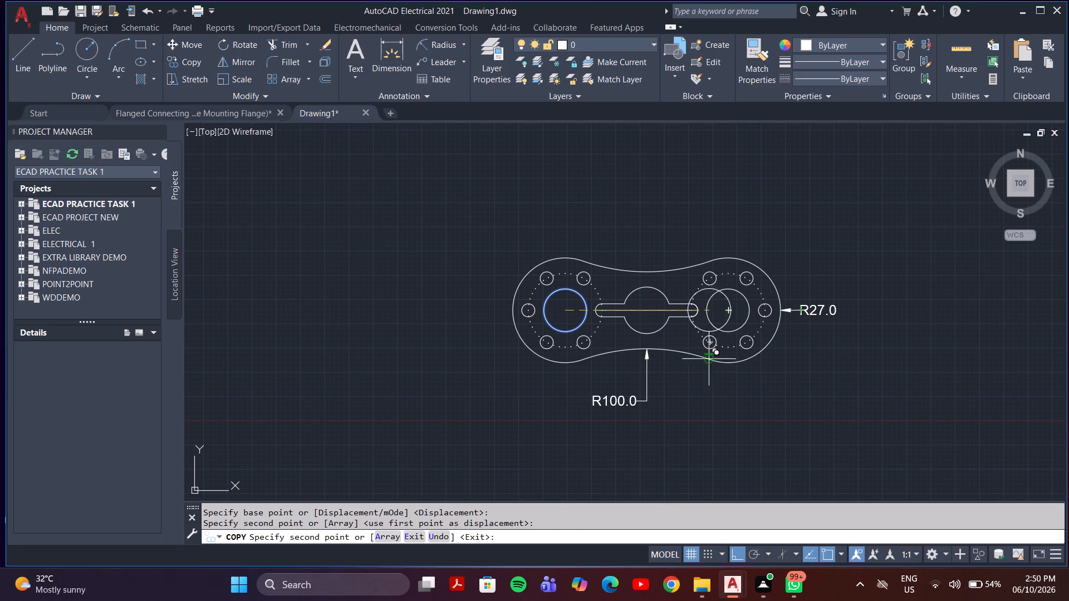
key(Escape)
Examine the upper and lower R100 arcs and the large circle inside the left hole ring by selecting them.
scroll(600, 381, down, 1)
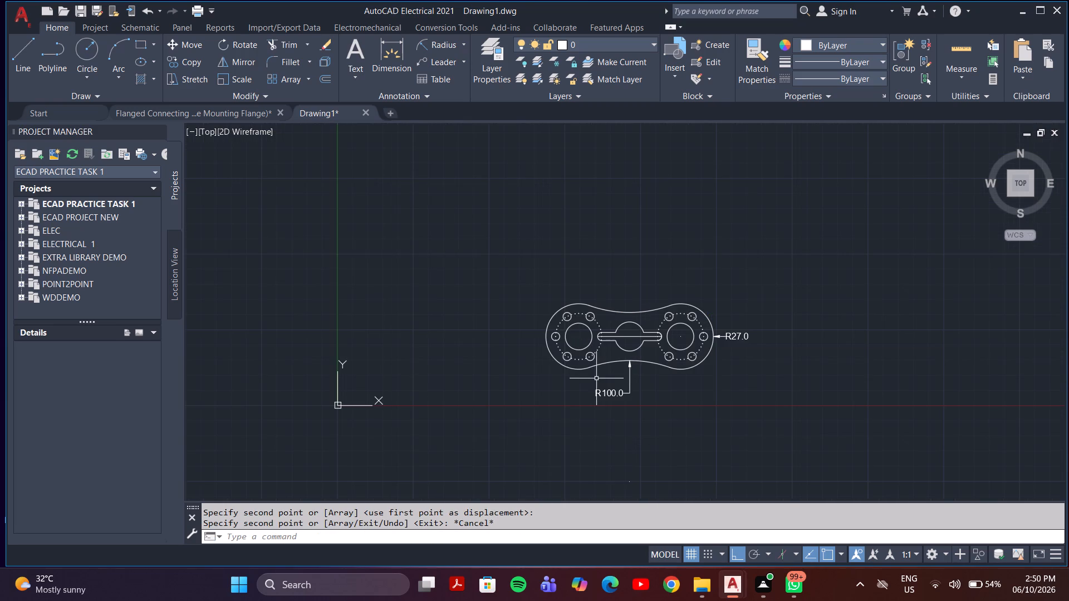
middle_drag(597, 381, 512, 415)
scroll(735, 341, up, 2)
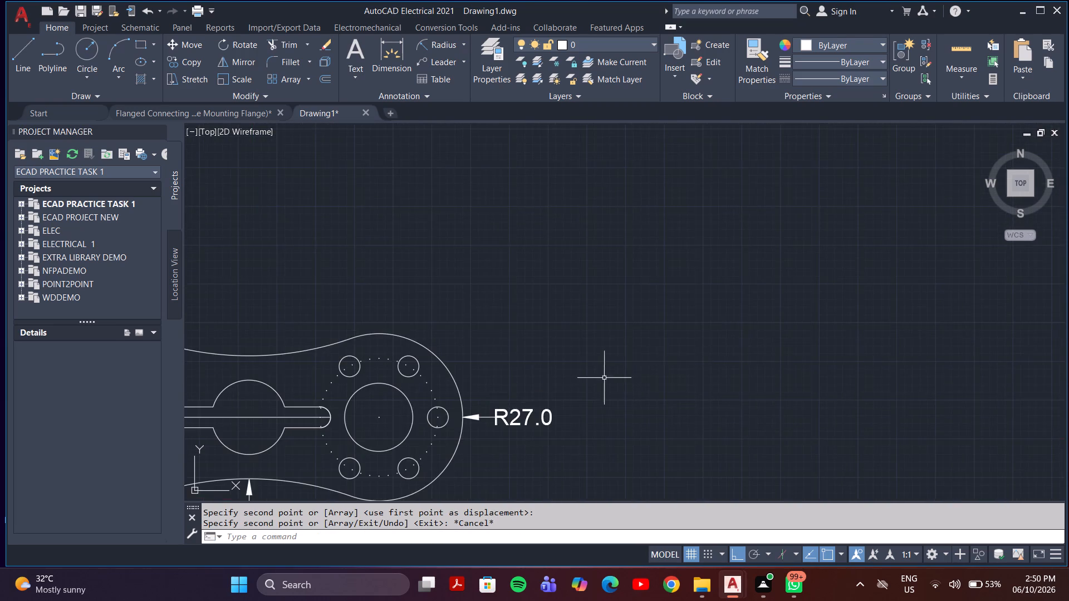
middle_drag(604, 376, 867, 254)
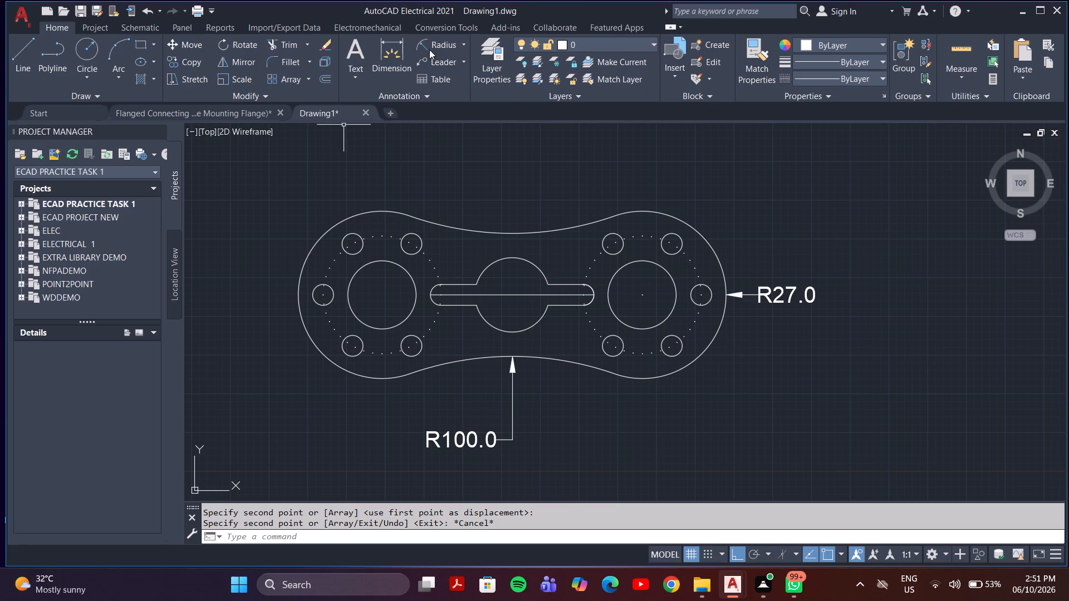
click(483, 231)
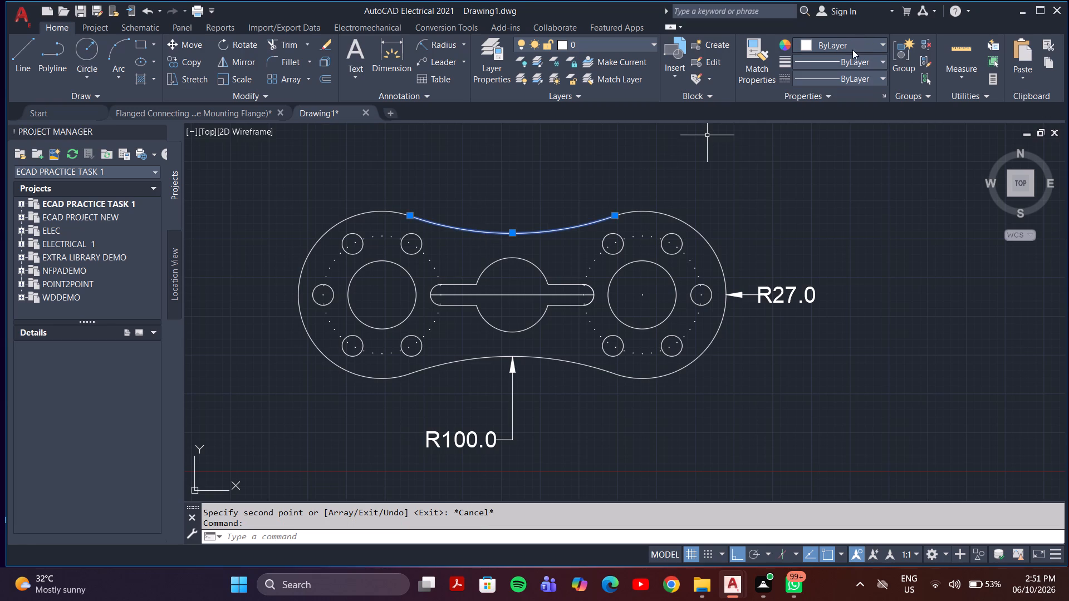
click(471, 361)
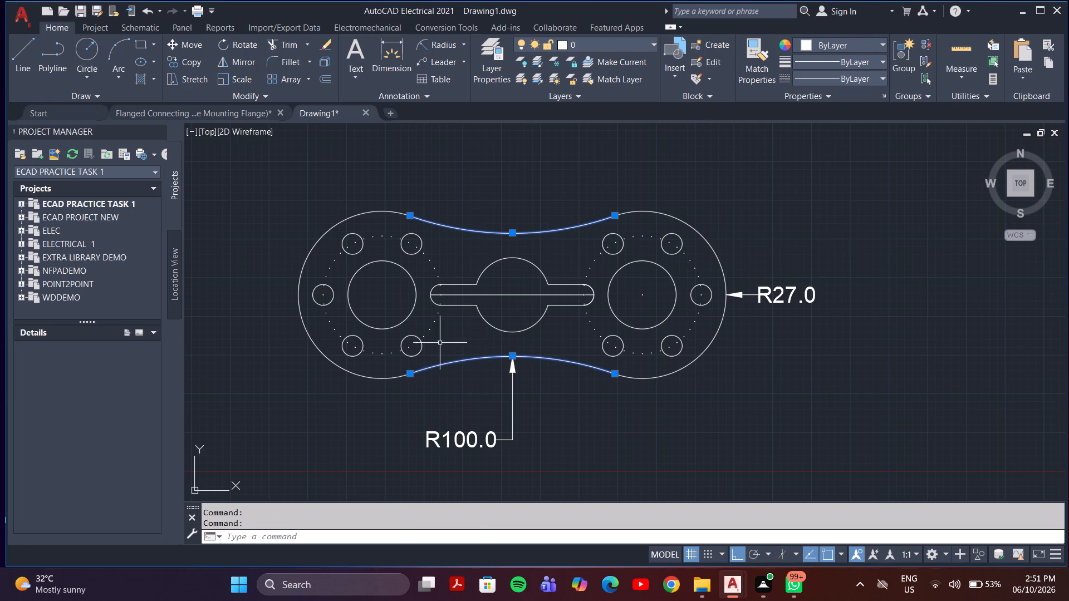
click(400, 325)
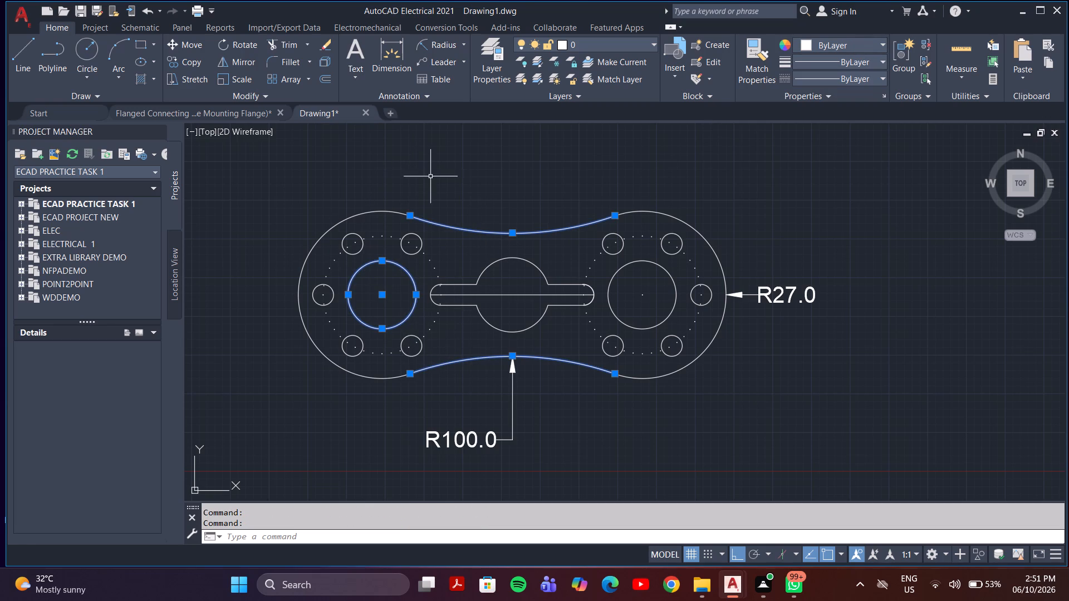
key(Escape)
key(Escape)
key(Escape)
text(hj)
key(Return)
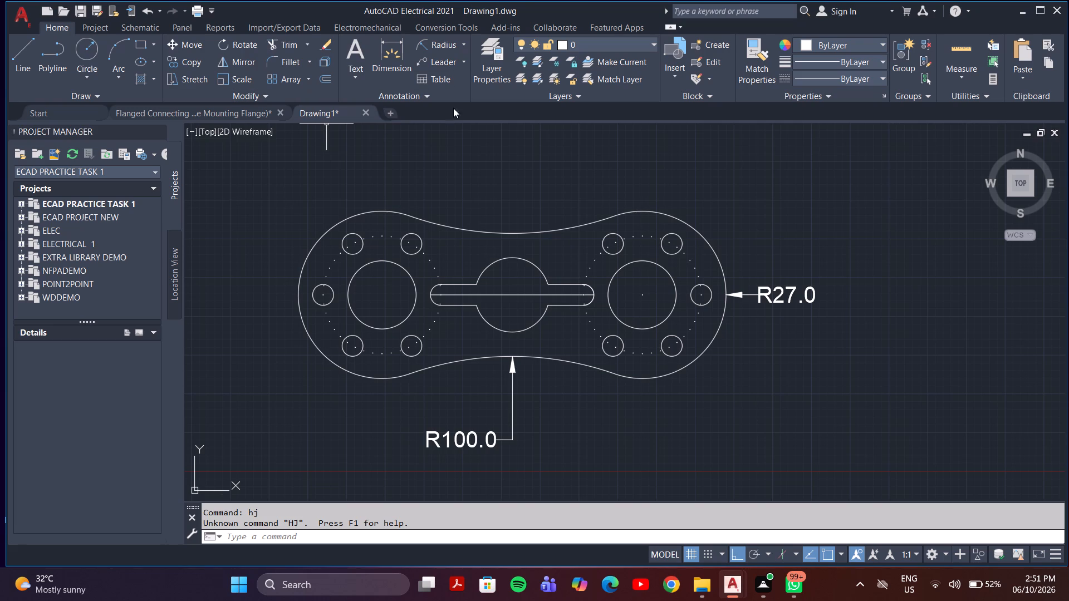
Examine the R100 and R27 dimensions by selecting them, and clear the selection.
click(501, 383)
click(509, 388)
click(523, 385)
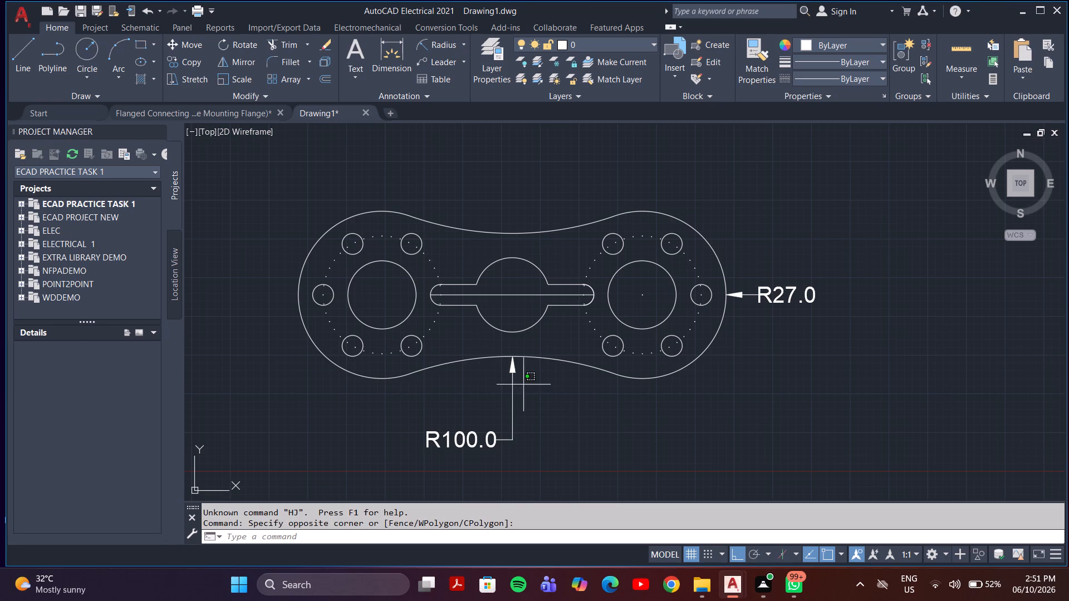
click(498, 395)
double_click(564, 395)
click(908, 402)
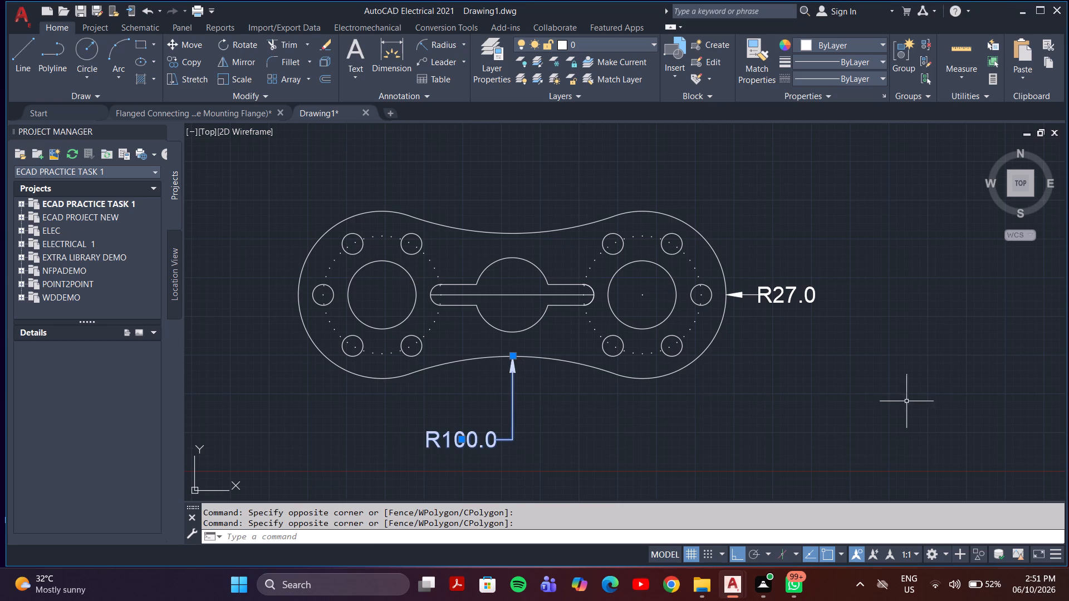
click(852, 230)
click(802, 325)
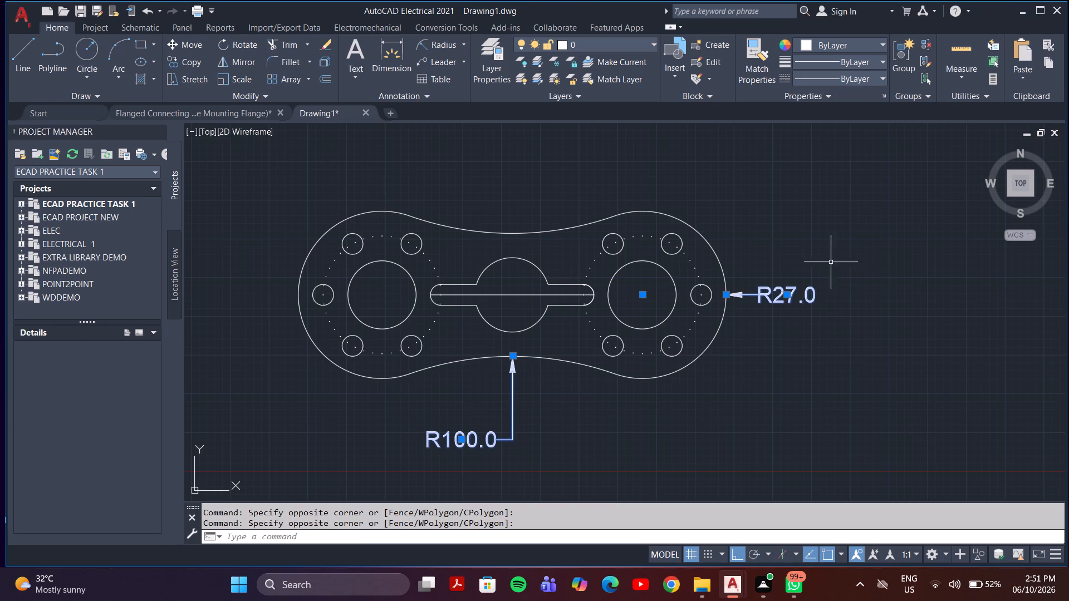
key(Escape)
key(Escape)
key(Escape)
key(Escape)
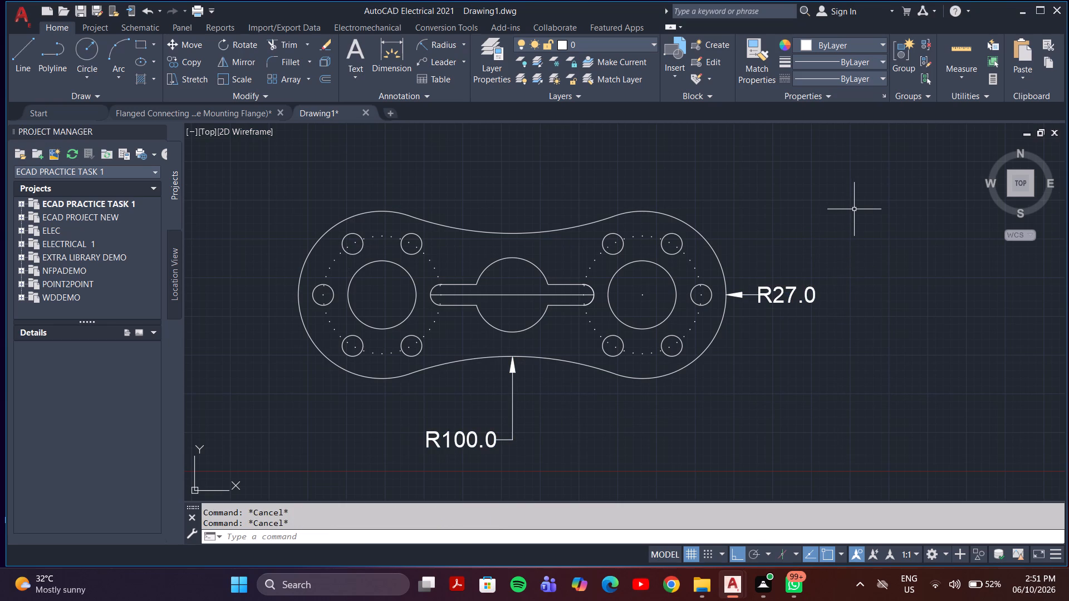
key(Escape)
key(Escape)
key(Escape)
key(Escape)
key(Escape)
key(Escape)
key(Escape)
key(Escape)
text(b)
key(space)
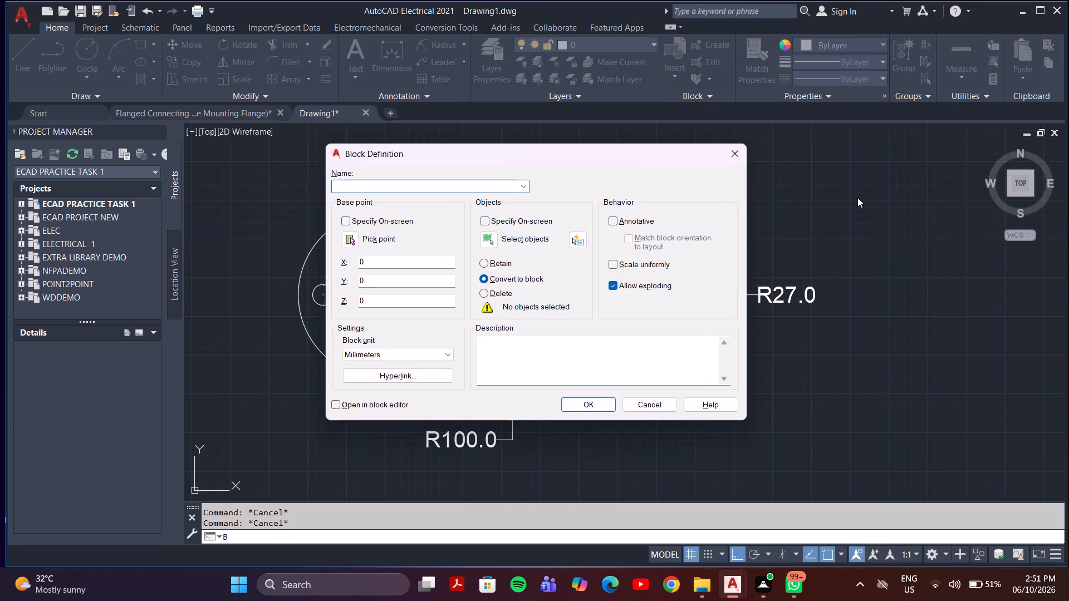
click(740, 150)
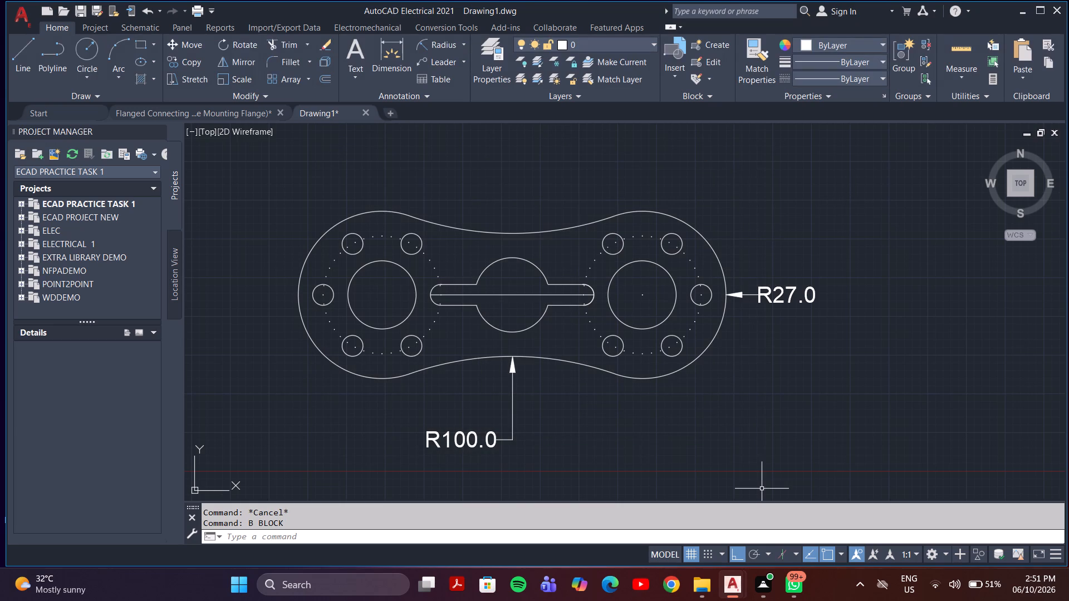
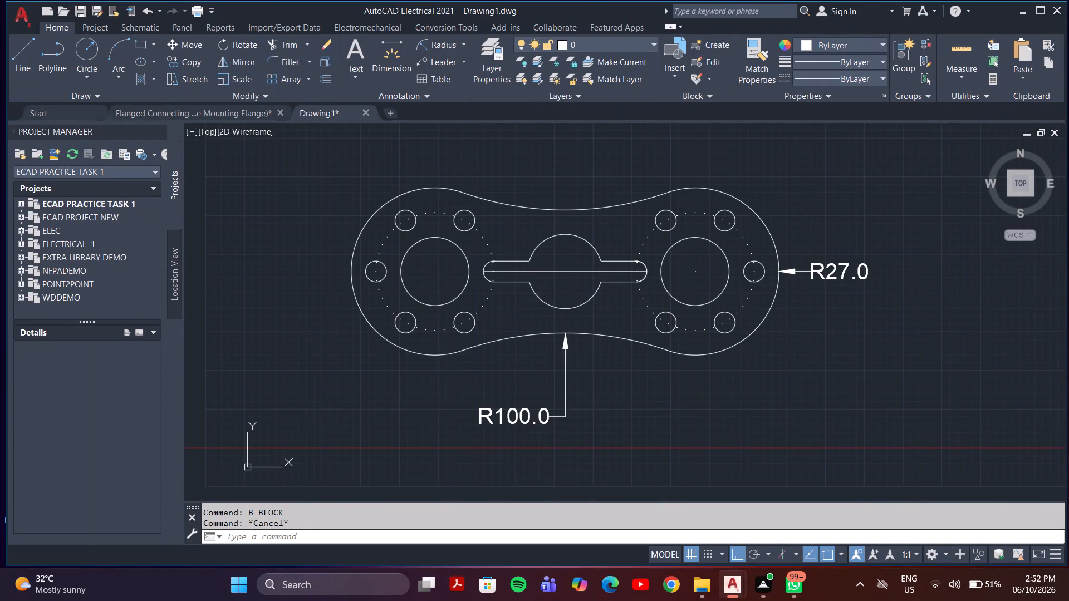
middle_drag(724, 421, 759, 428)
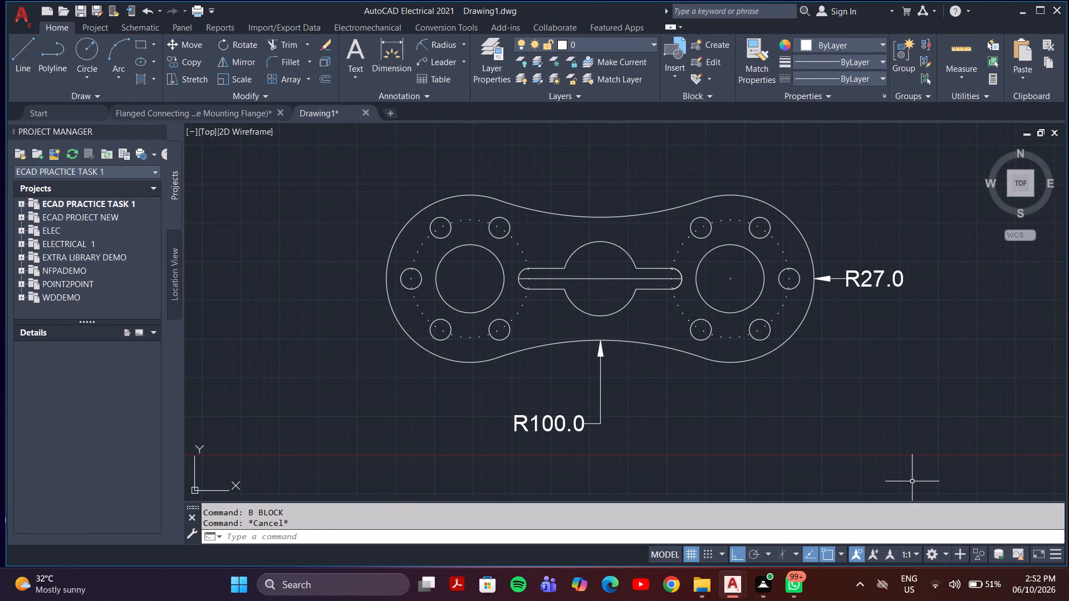
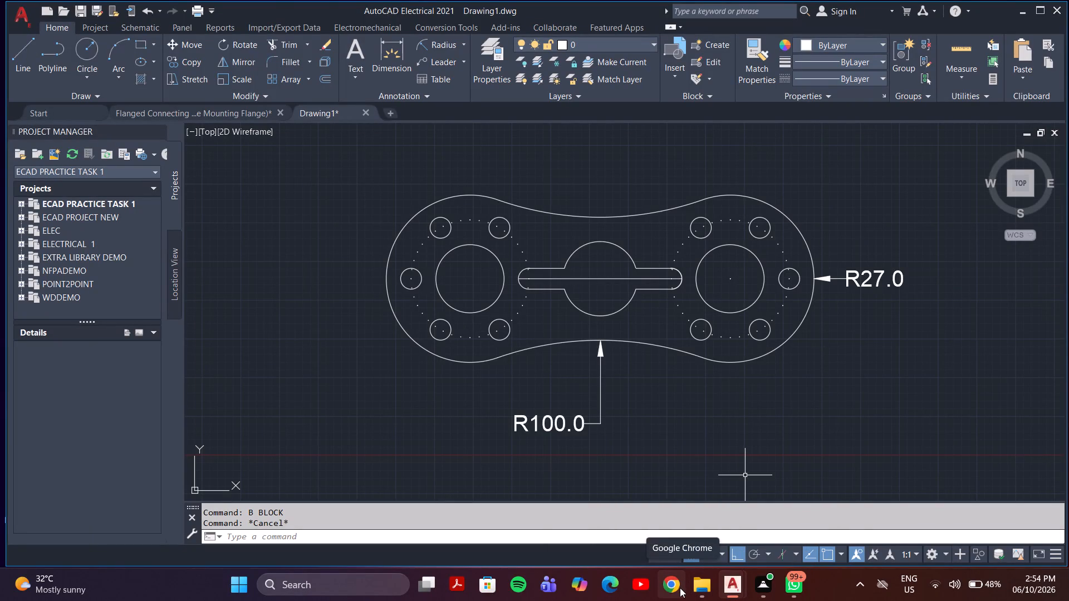
Switch to Google Chrome, pick the browser profile and open chatgpt.com.
click(680, 588)
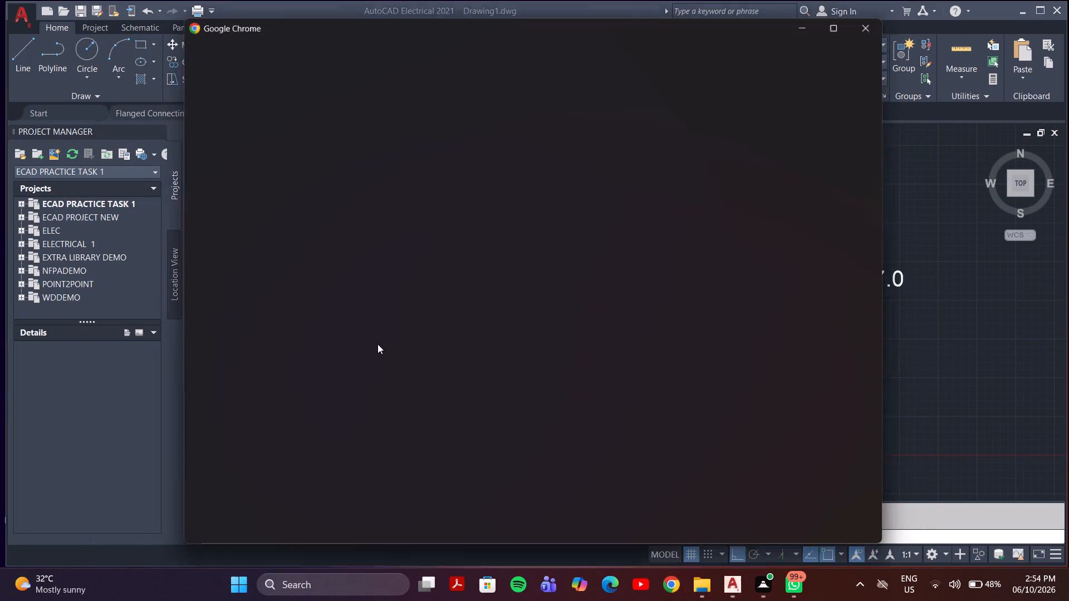
click(369, 352)
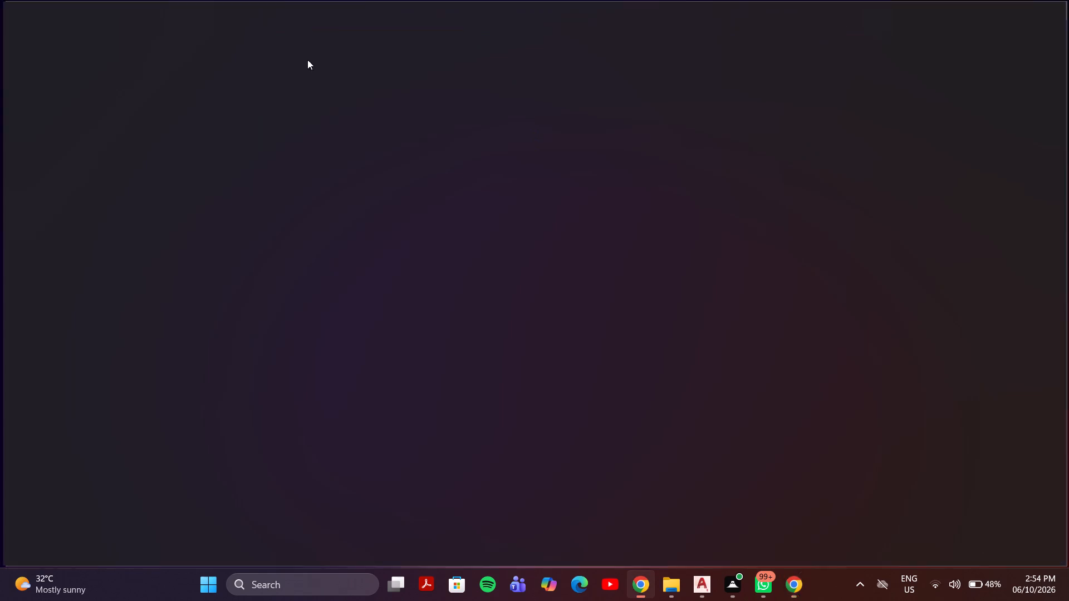
key(c)
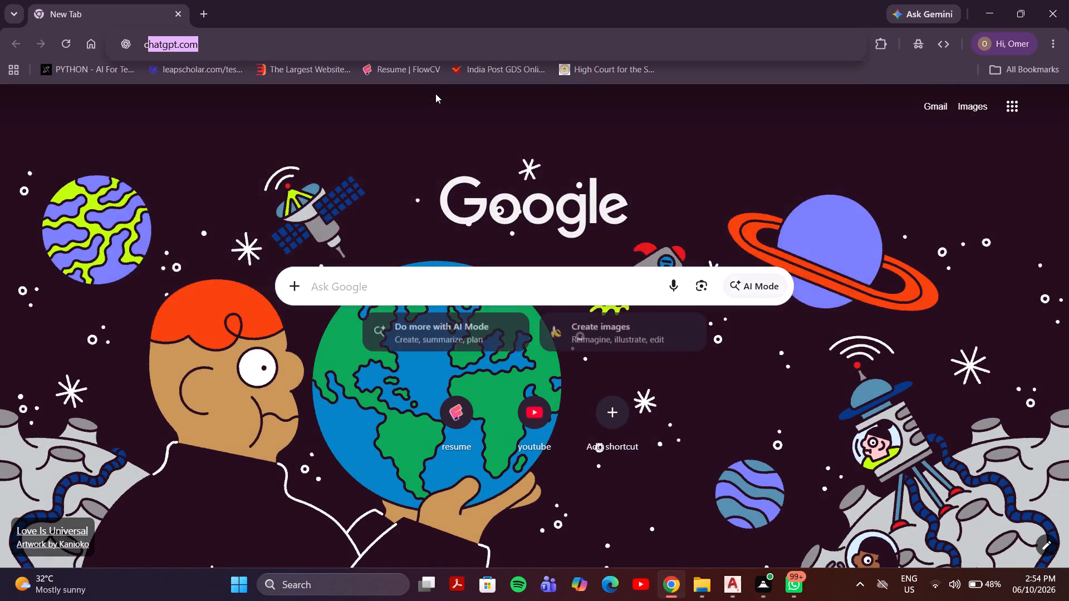
click(356, 46)
key(Return)
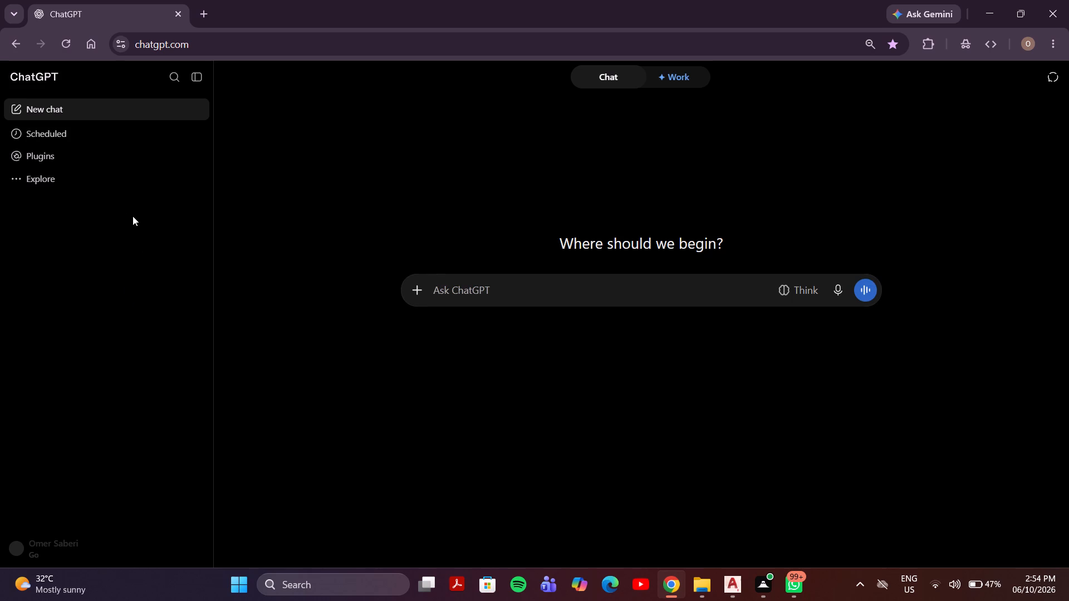
Open the recent chat "Max Payne 3 Monologues" and read back through its earlier messages.
scroll(111, 463, down, 6)
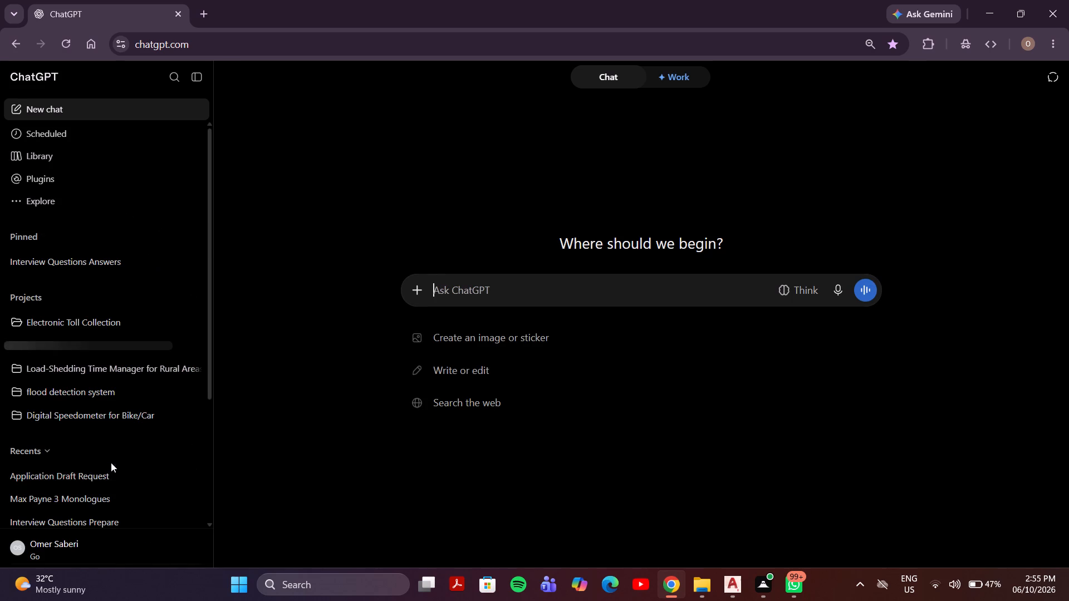
click(97, 315)
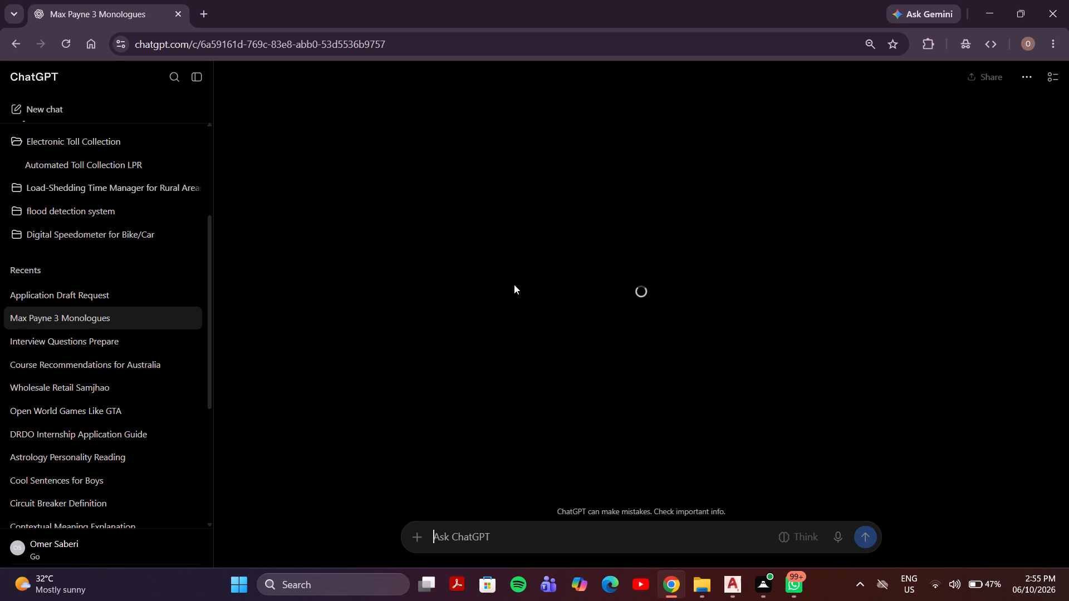
scroll(561, 329, up, 4)
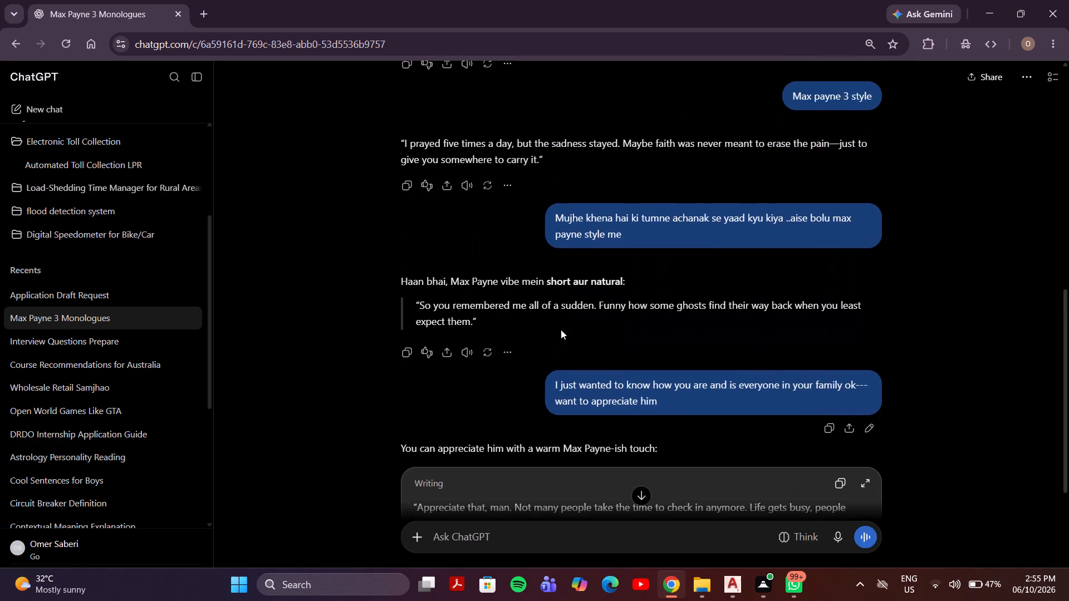
scroll(561, 329, up, 10)
scroll(561, 329, down, 3)
scroll(561, 329, up, 4)
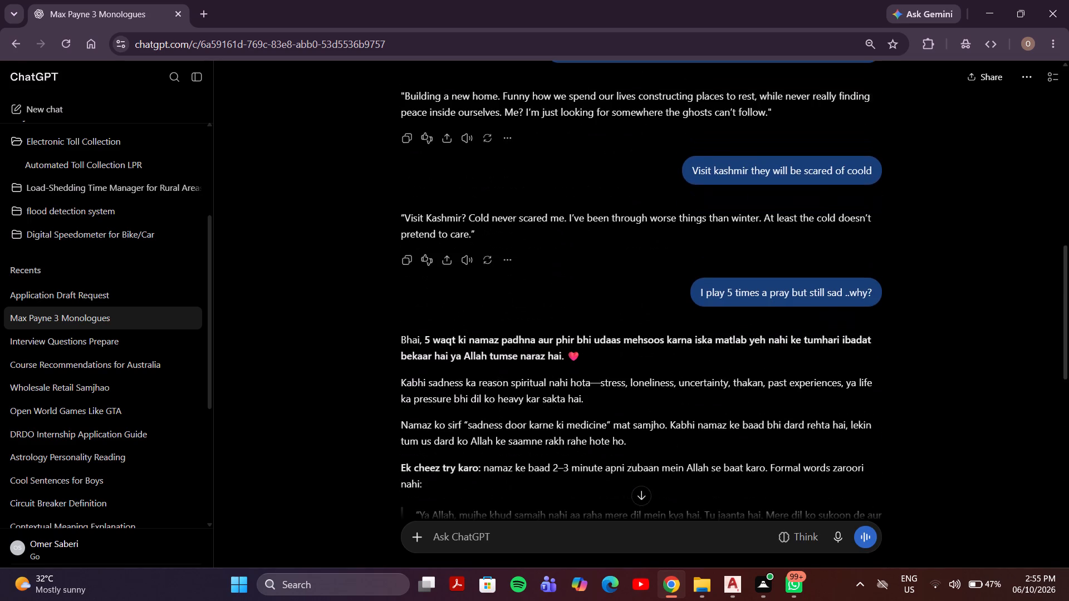
scroll(561, 332, up, 11)
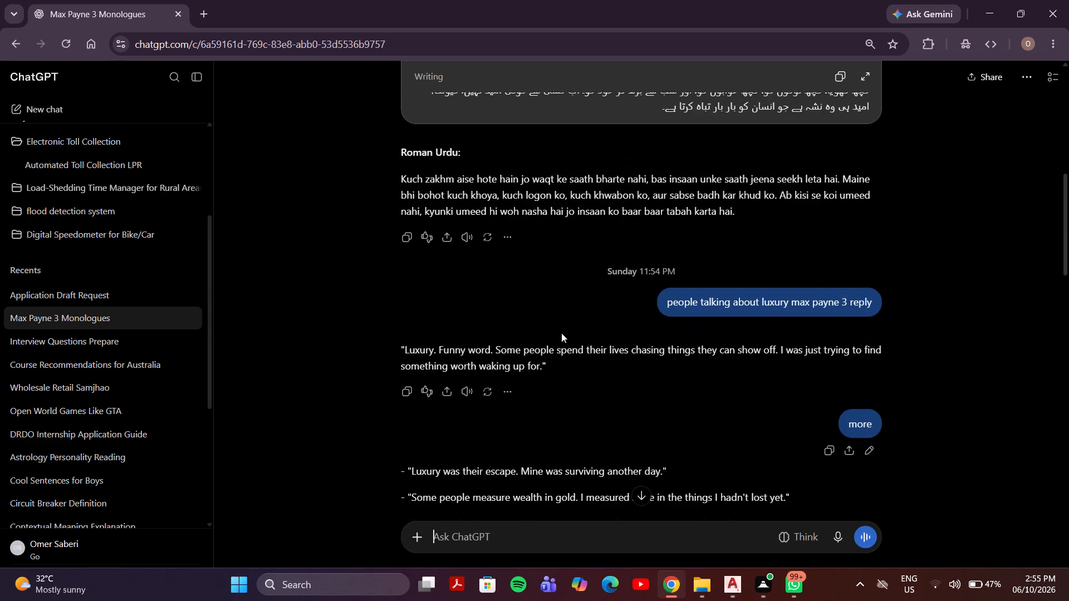
scroll(561, 333, up, 2)
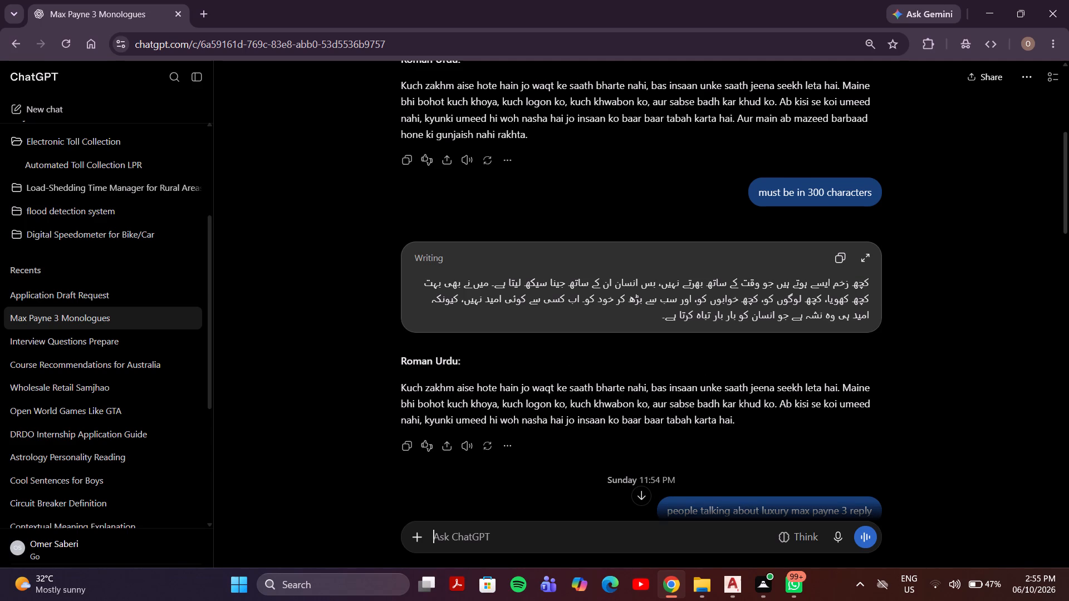
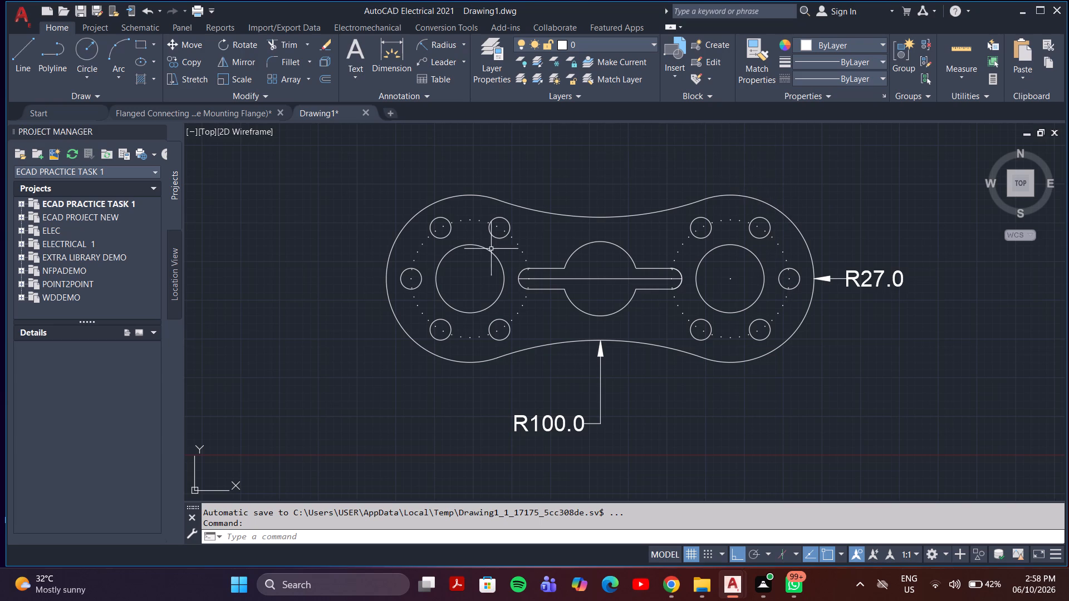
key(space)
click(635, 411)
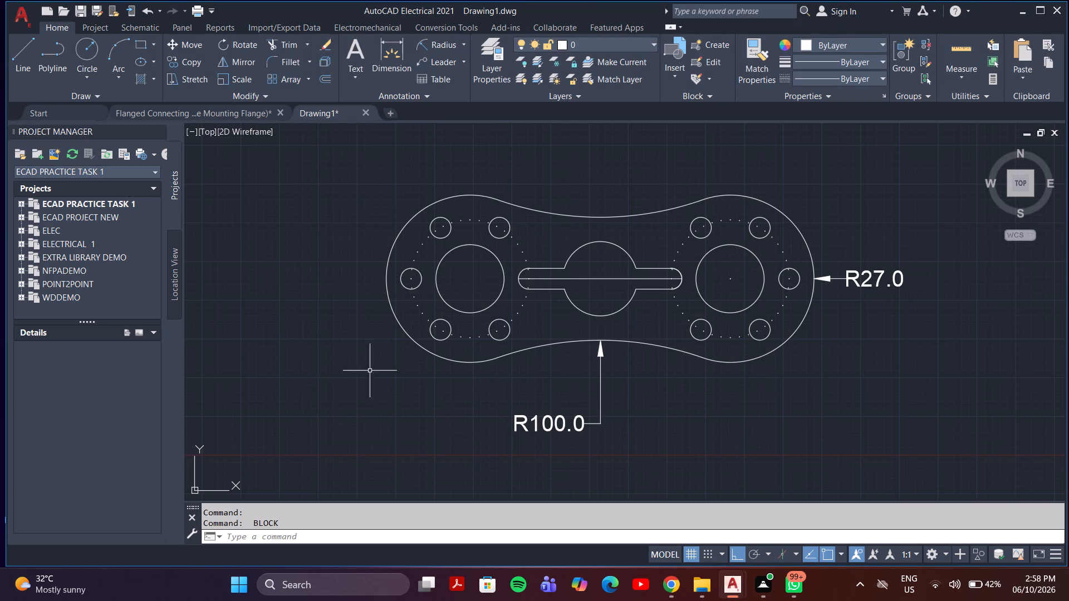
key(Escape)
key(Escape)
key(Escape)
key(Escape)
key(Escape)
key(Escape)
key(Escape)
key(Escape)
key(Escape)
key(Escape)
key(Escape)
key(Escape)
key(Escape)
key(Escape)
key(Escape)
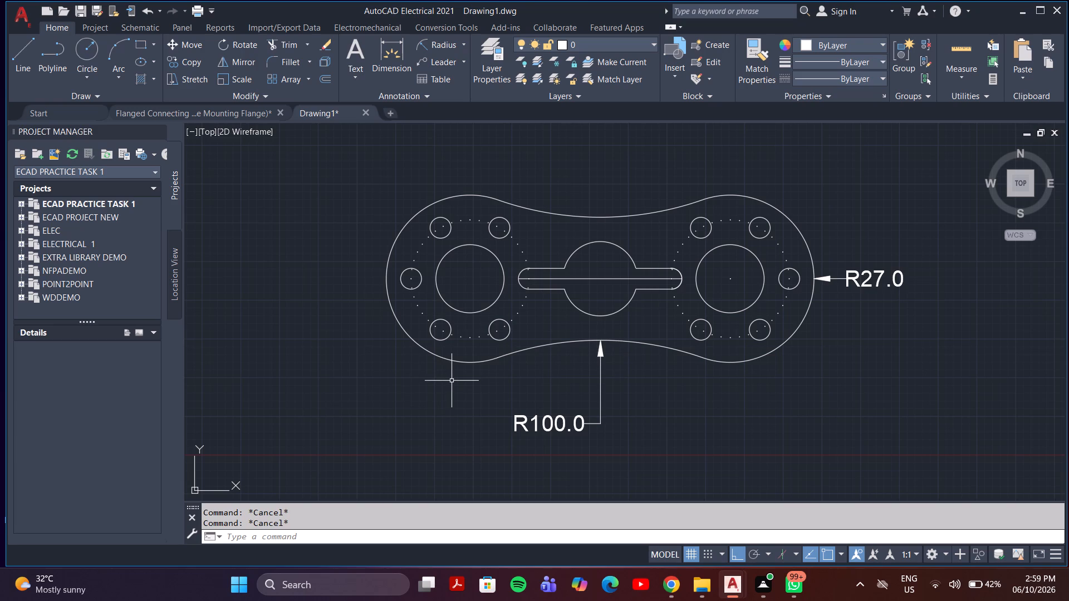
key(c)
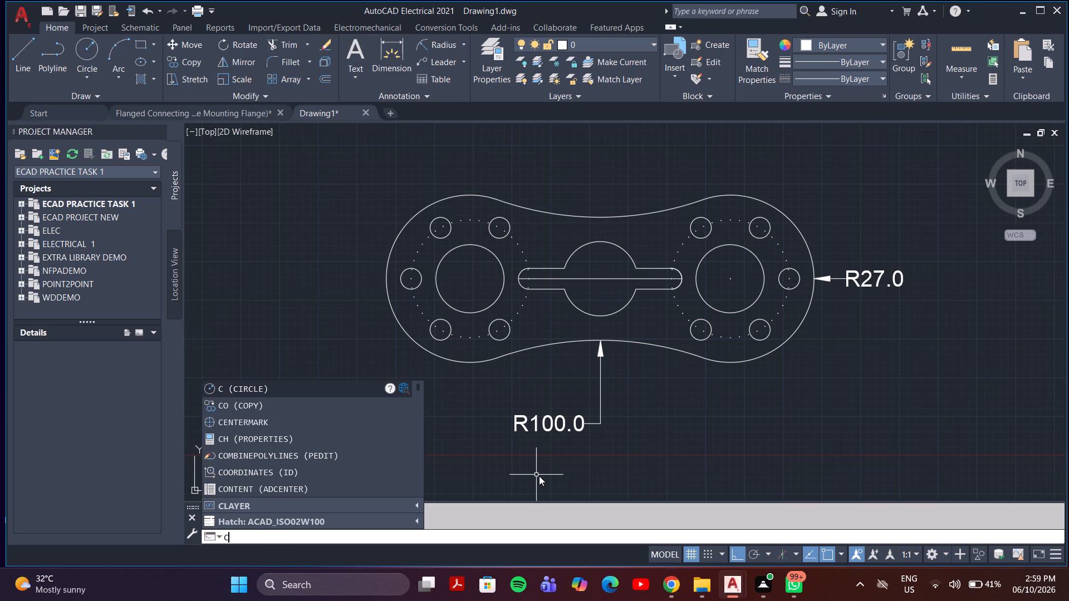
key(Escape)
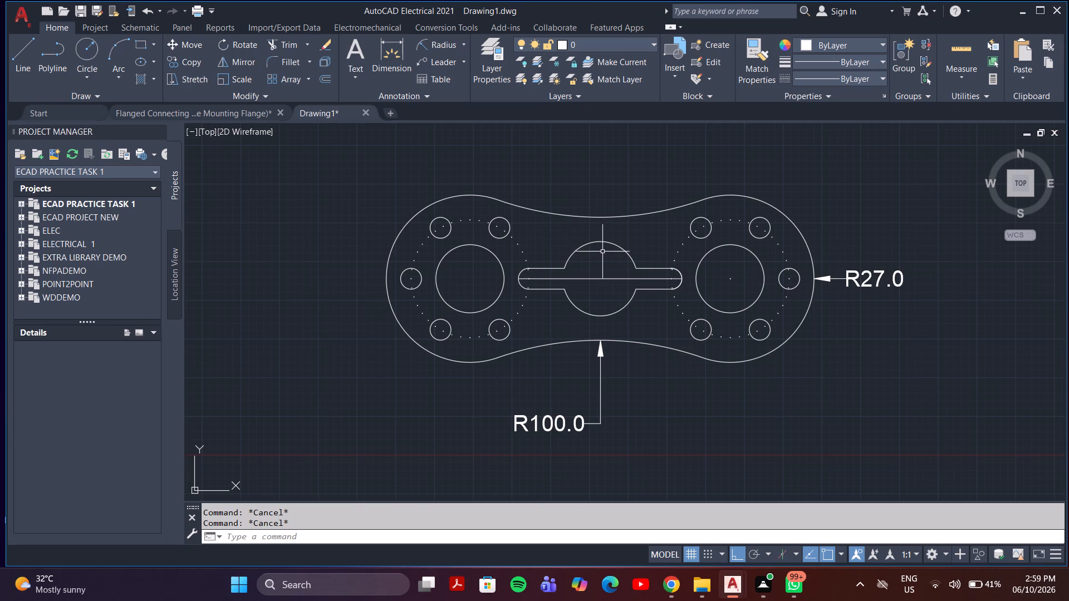
Hatch both halves of the central slotted circle with the AR-CONC pattern.
scroll(759, 304, down, 1)
middle_drag(759, 304, 634, 290)
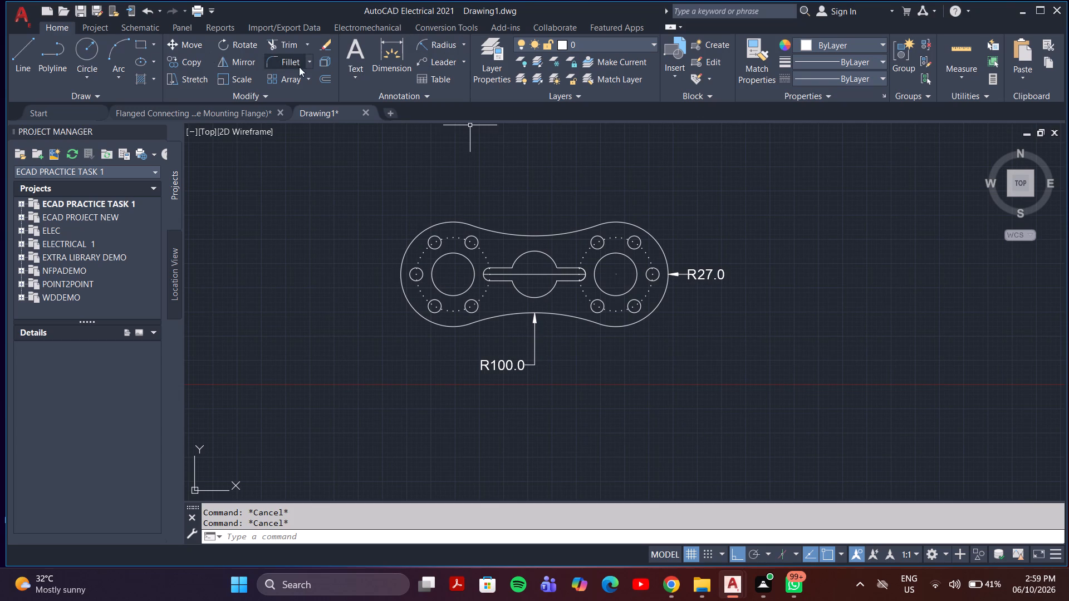
key(h)
key(Return)
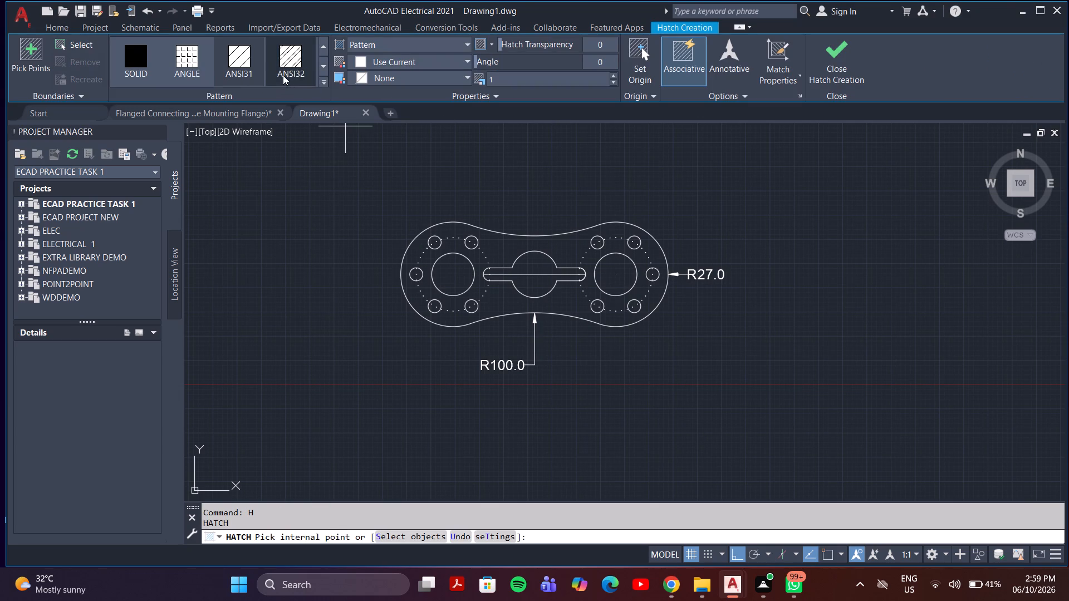
click(326, 86)
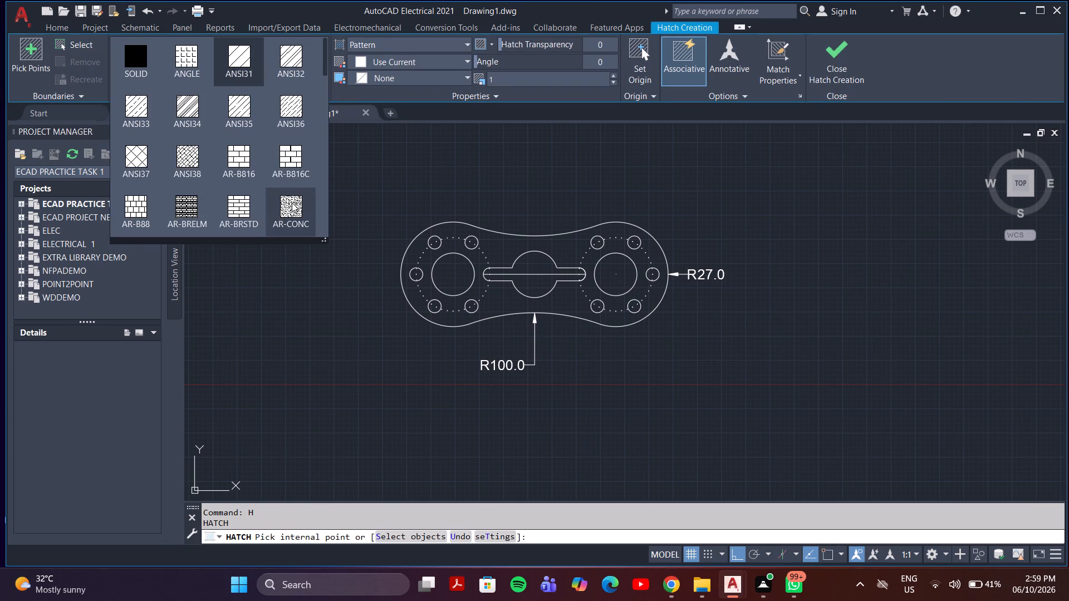
click(292, 203)
click(533, 278)
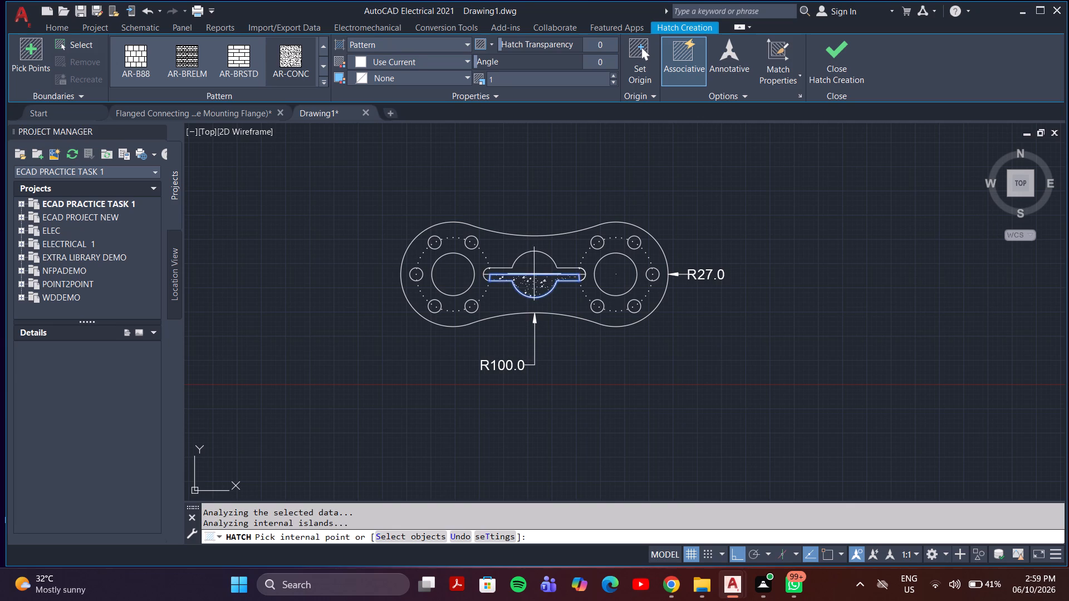
click(533, 260)
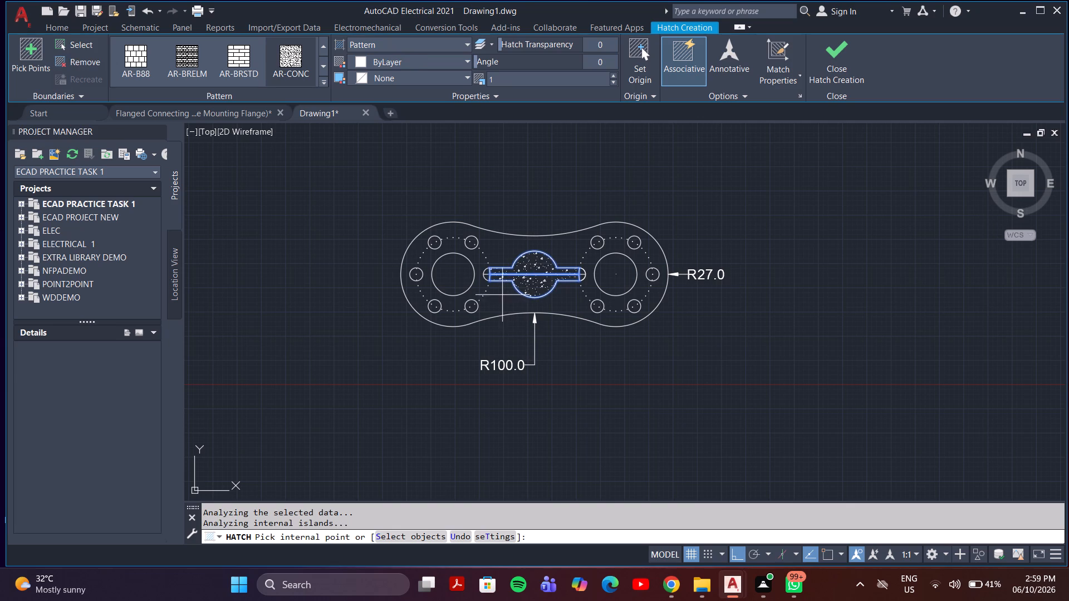
key(Escape)
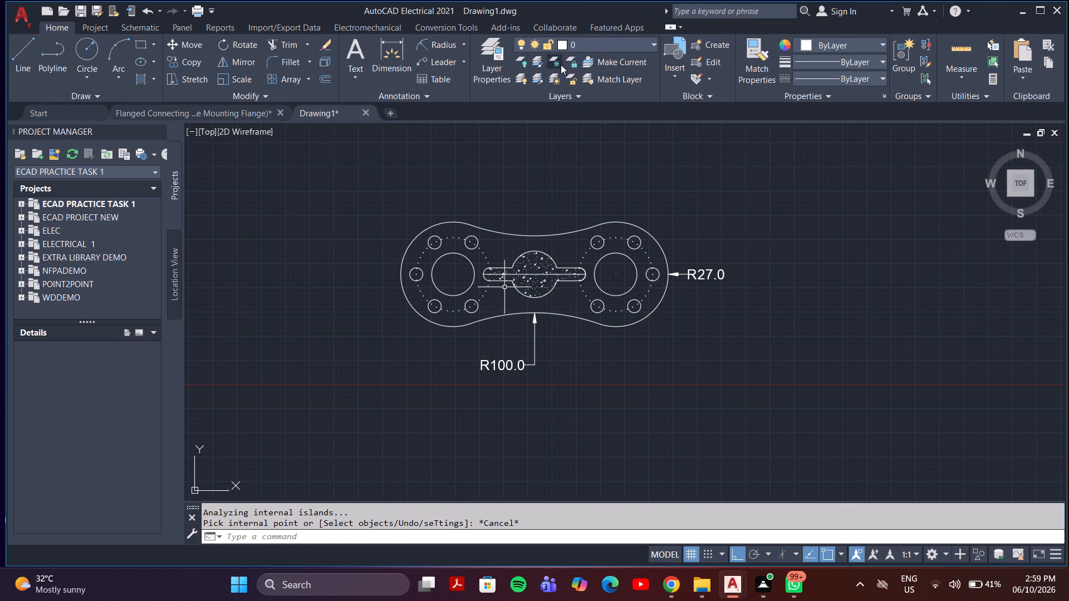
Hatch the two large circles at the flange ends with the AR-PARQ1 pattern in dark red 153,27,30.
key(space)
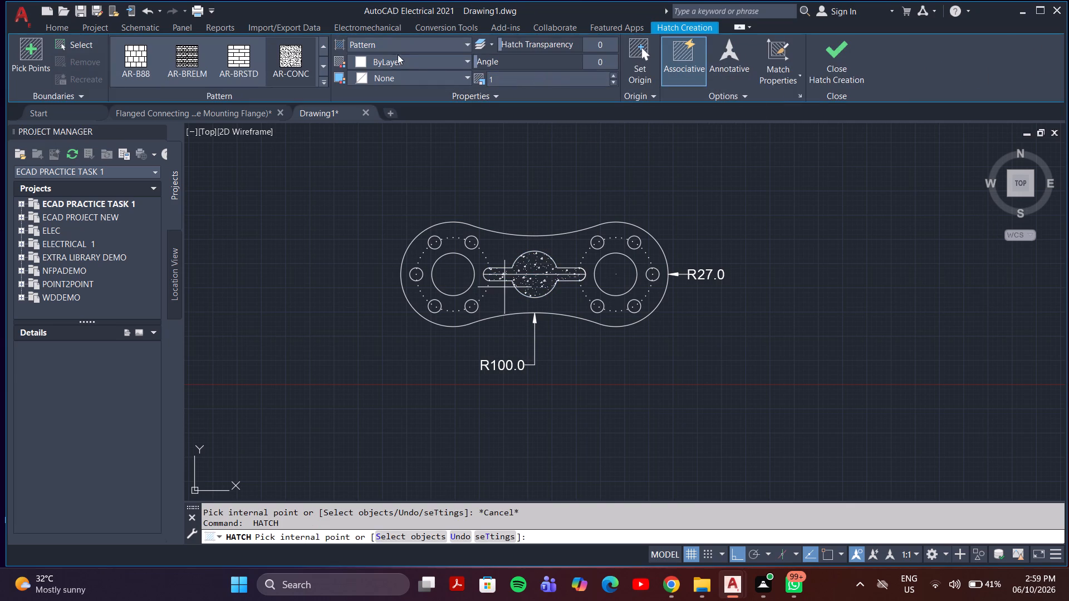
click(459, 63)
click(396, 130)
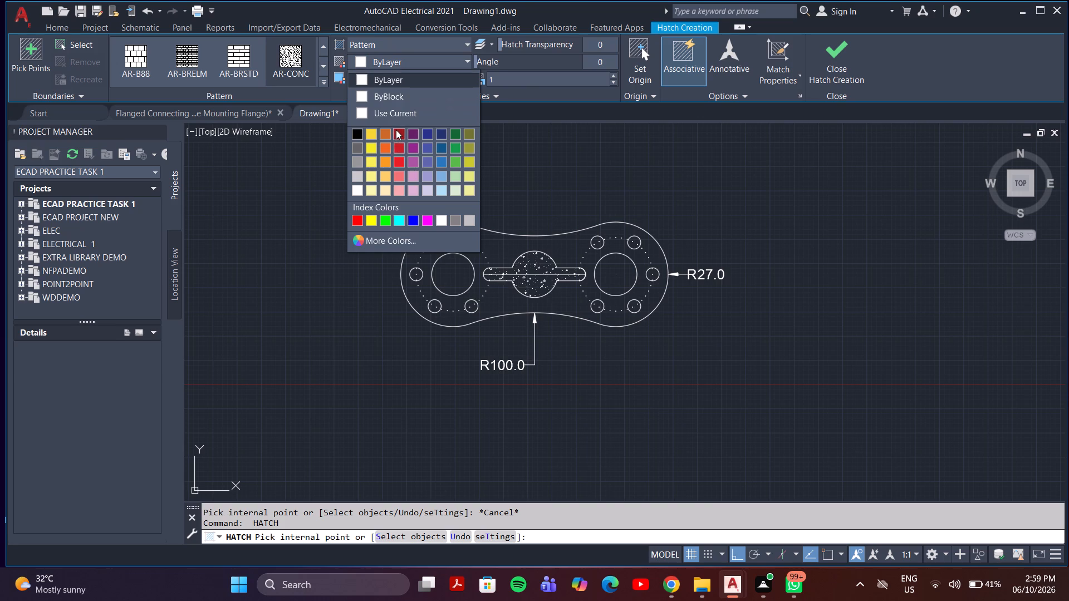
click(323, 83)
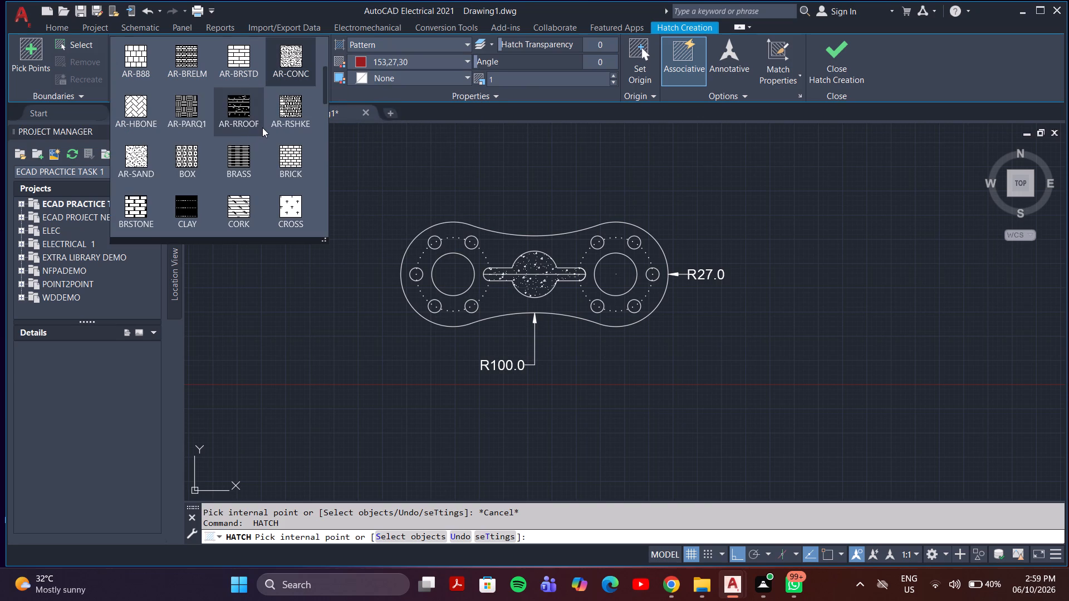
scroll(262, 127, down, 1)
scroll(262, 129, up, 7)
scroll(171, 164, up, 3)
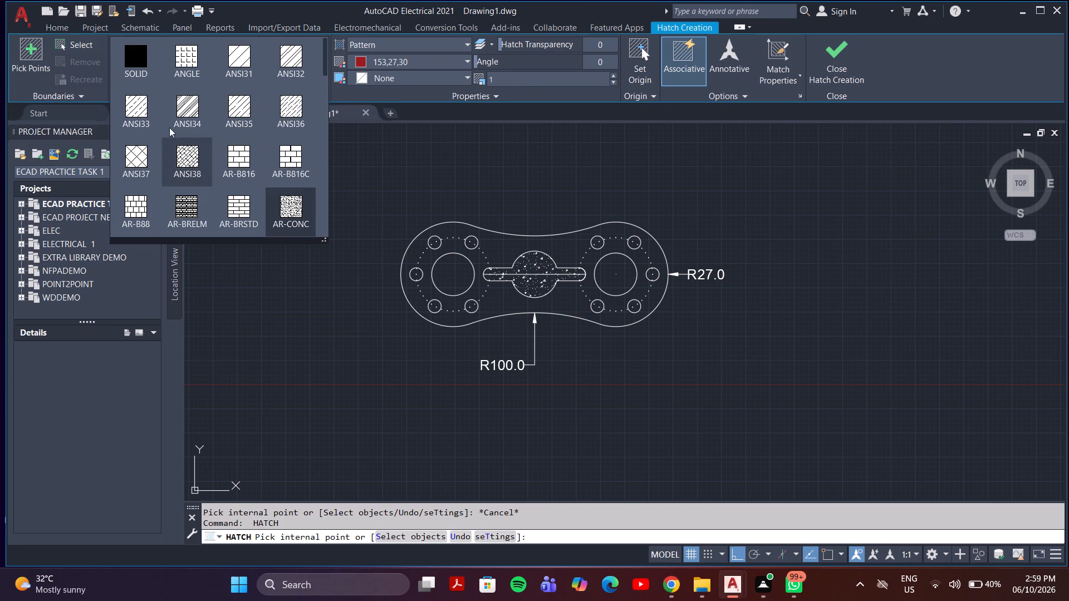
scroll(141, 112, down, 10)
scroll(176, 133, up, 4)
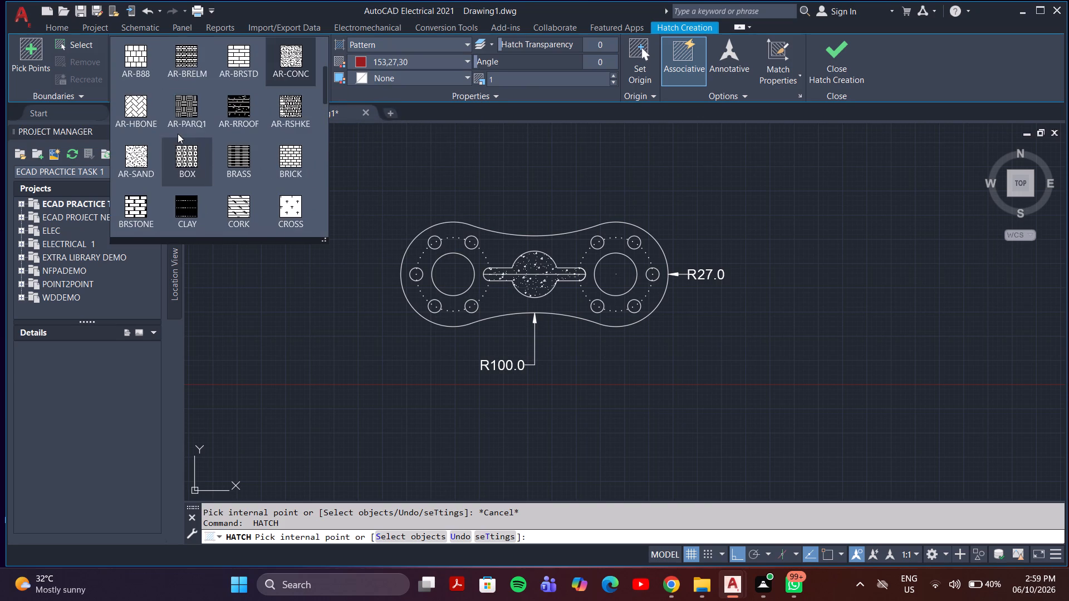
scroll(177, 135, up, 2)
scroll(178, 137, down, 2)
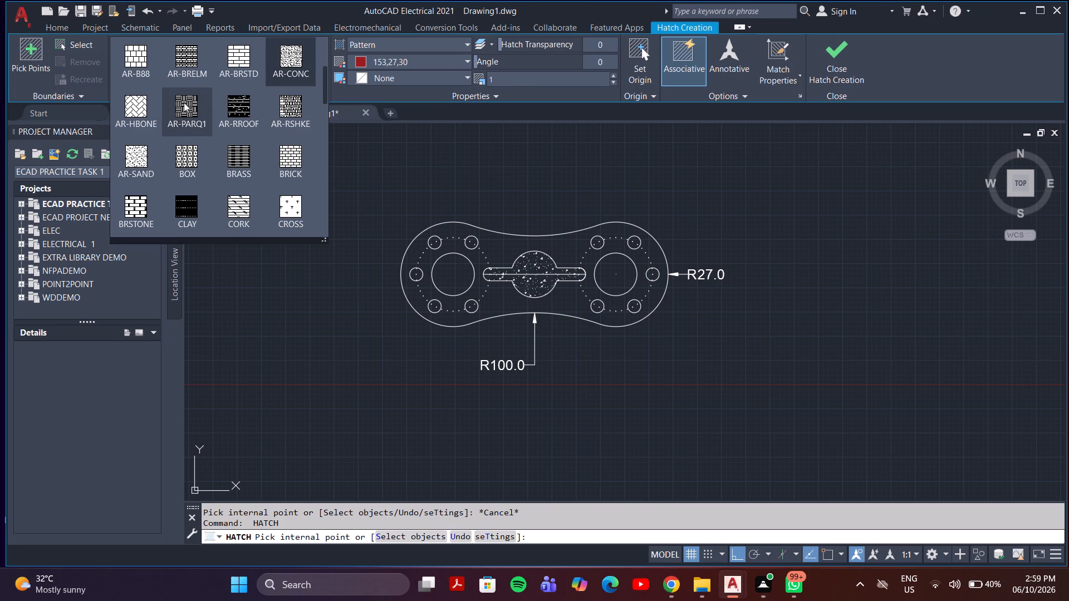
click(184, 99)
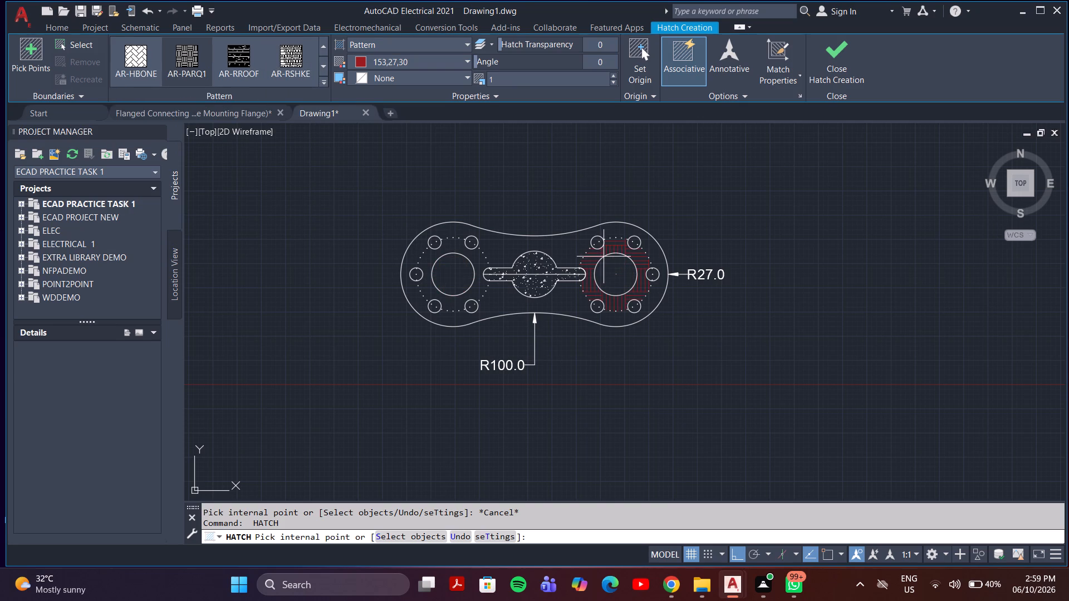
click(452, 274)
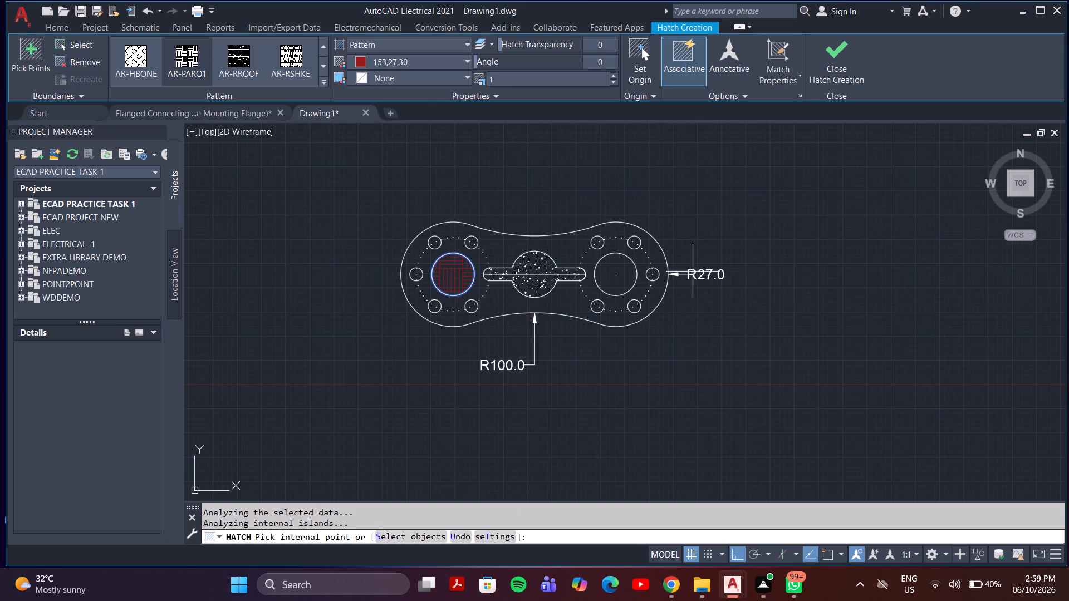
click(613, 282)
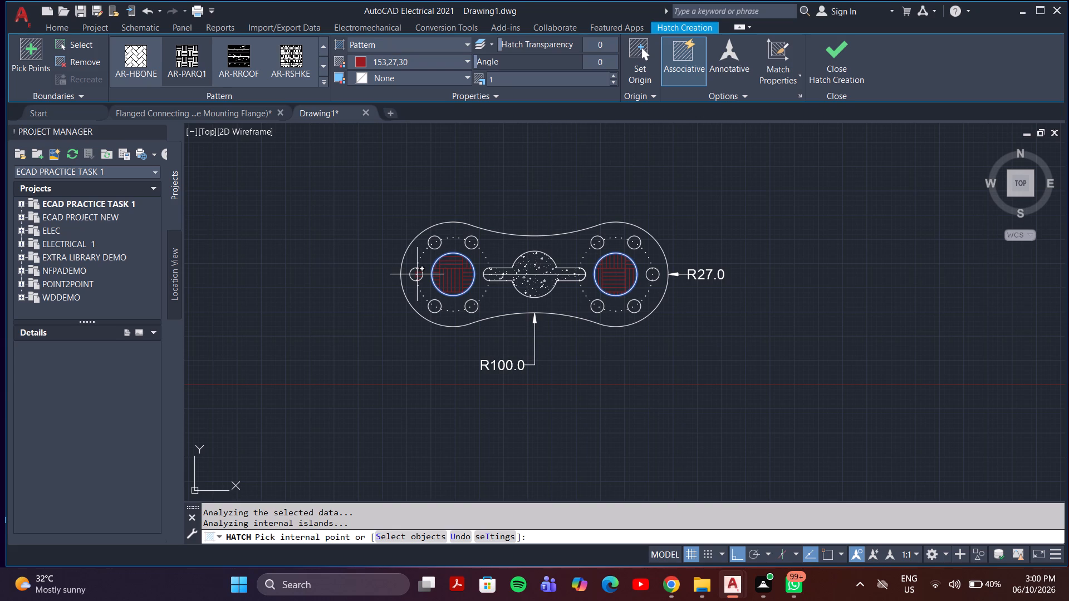
scroll(430, 250, up, 1)
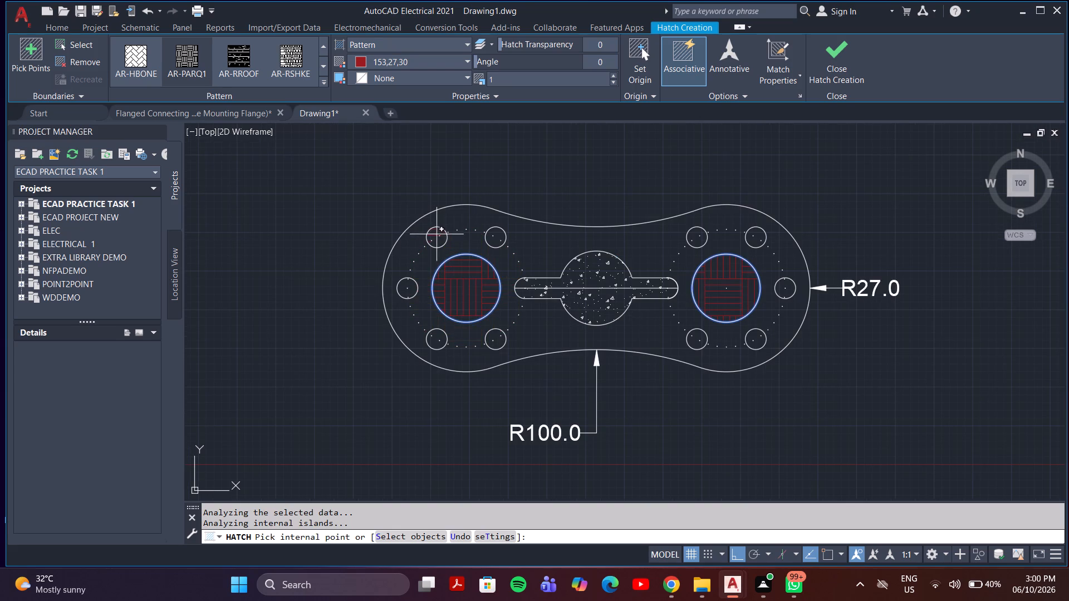
click(468, 288)
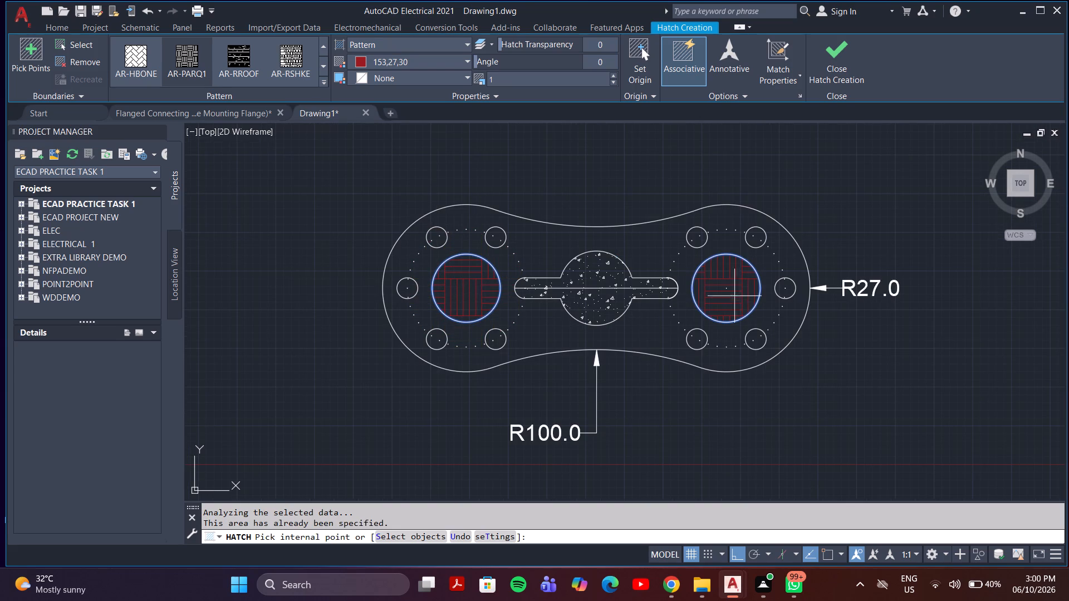
click(739, 290)
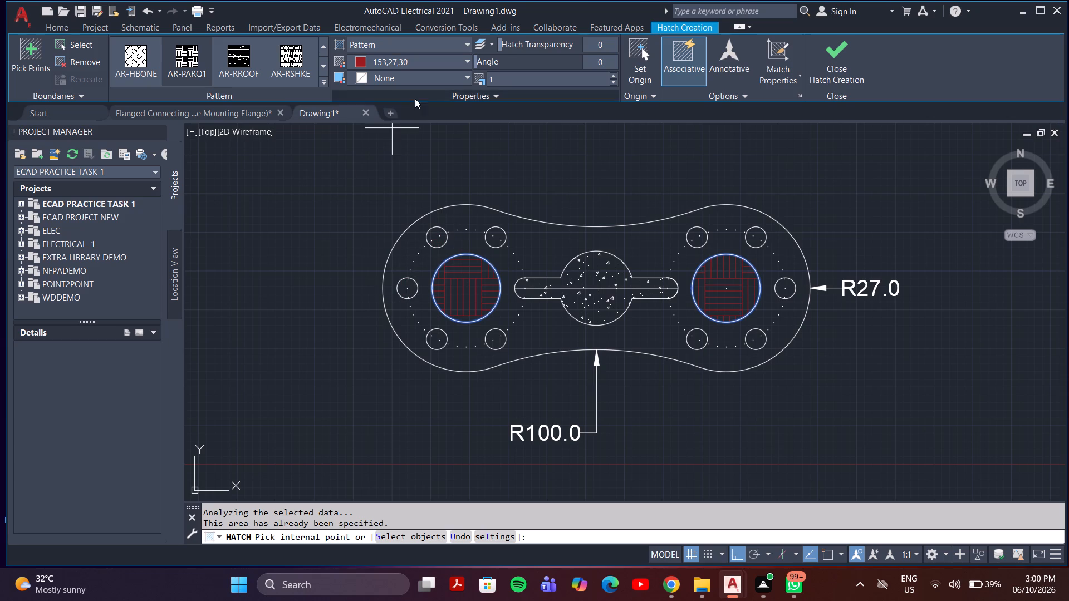
Change the hatch colour of the two large circles to dark blue 41,49,137 and finish the hatch.
click(443, 60)
click(424, 119)
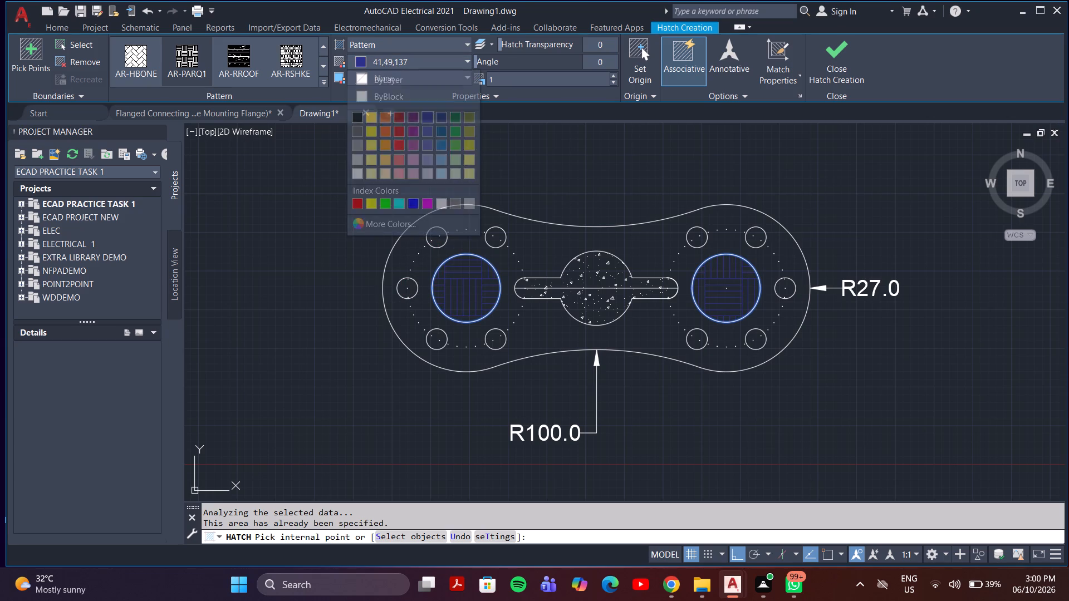
key(Return)
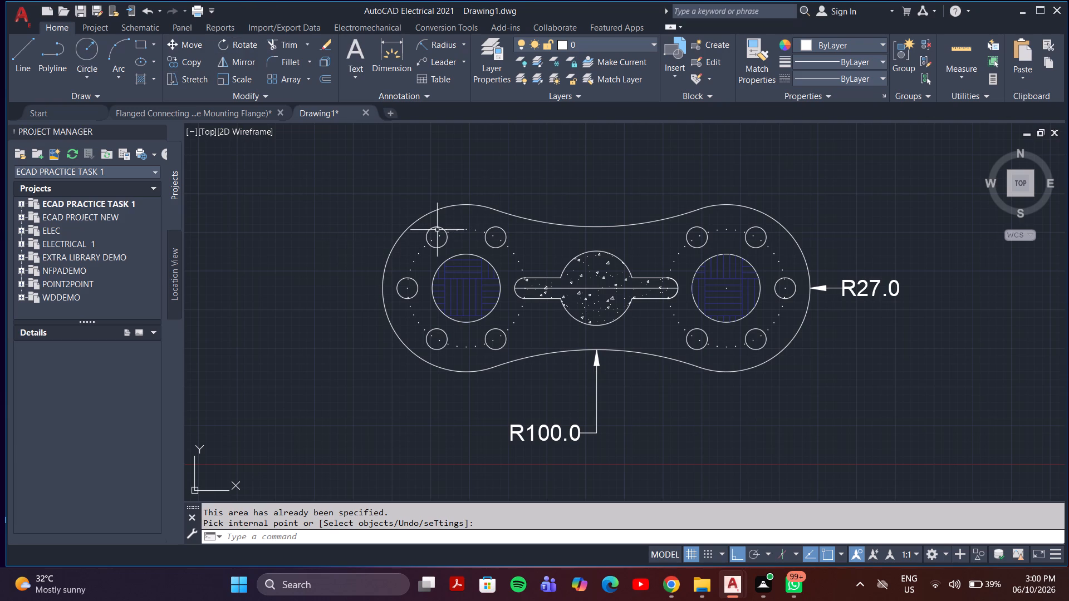
Start a TRIANG hatch in pink 247,171,174 and fill both halves of the left ring's outermost small hole.
key(h)
key(Return)
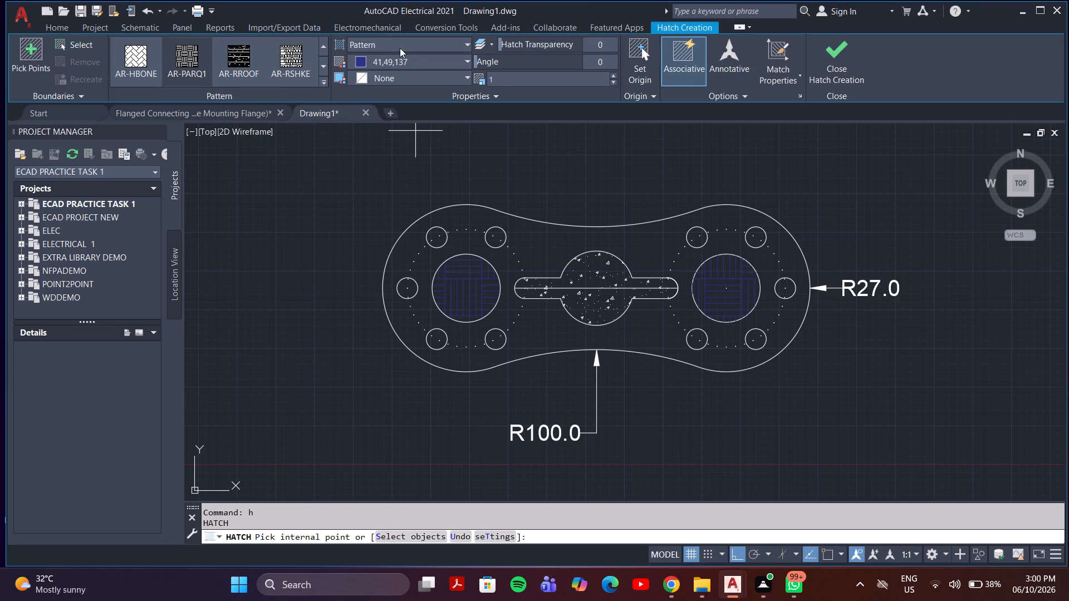
click(420, 60)
click(400, 185)
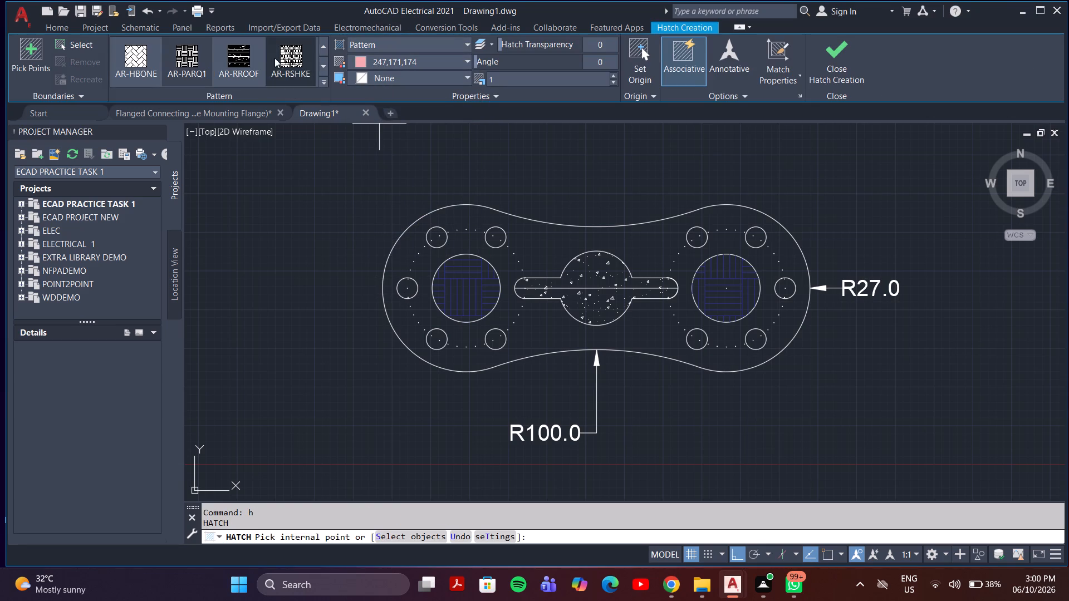
click(325, 77)
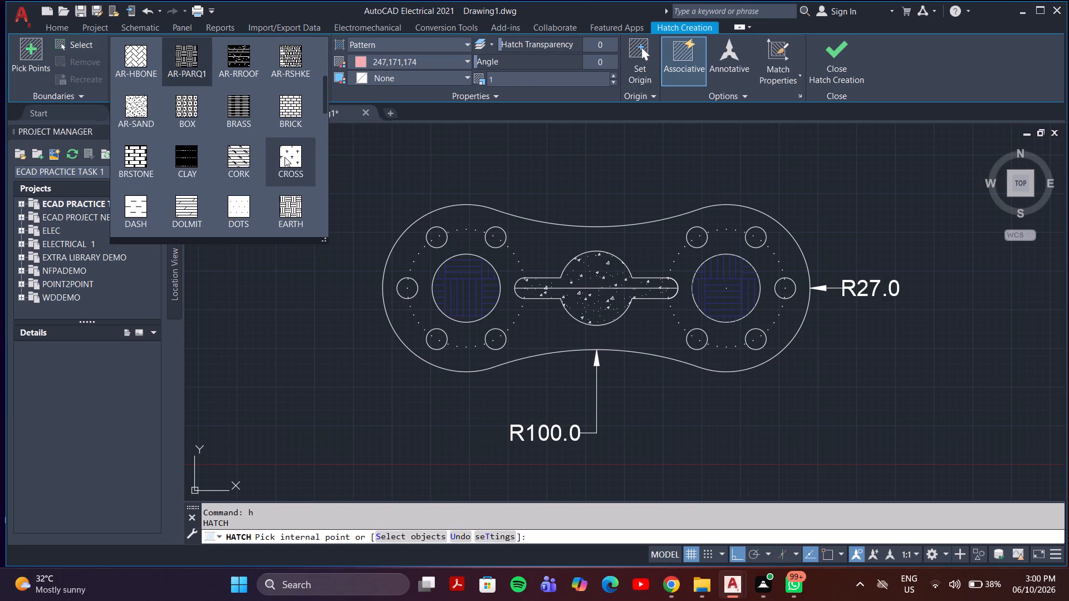
scroll(267, 91, up, 3)
scroll(150, 111, up, 5)
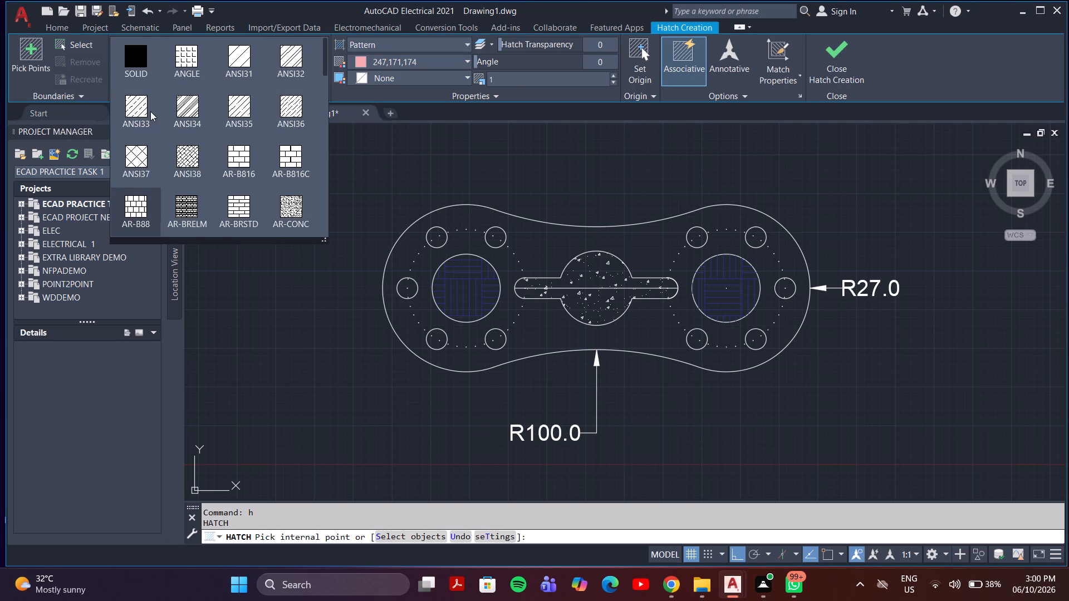
scroll(161, 106, up, 4)
scroll(162, 106, down, 17)
scroll(164, 109, down, 6)
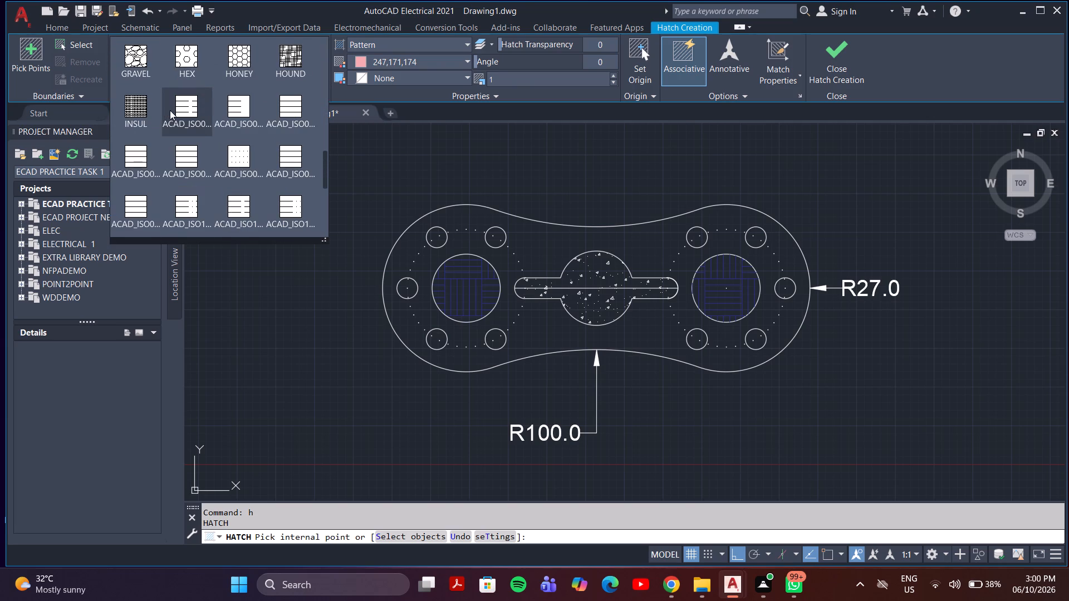
scroll(170, 110, up, 1)
scroll(155, 103, down, 10)
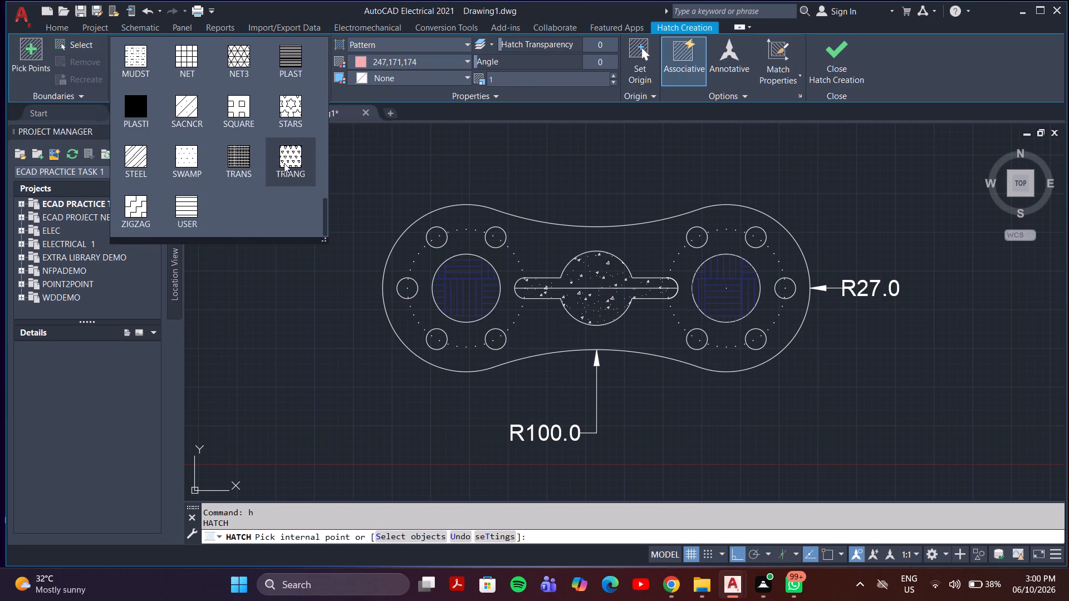
click(286, 158)
click(405, 292)
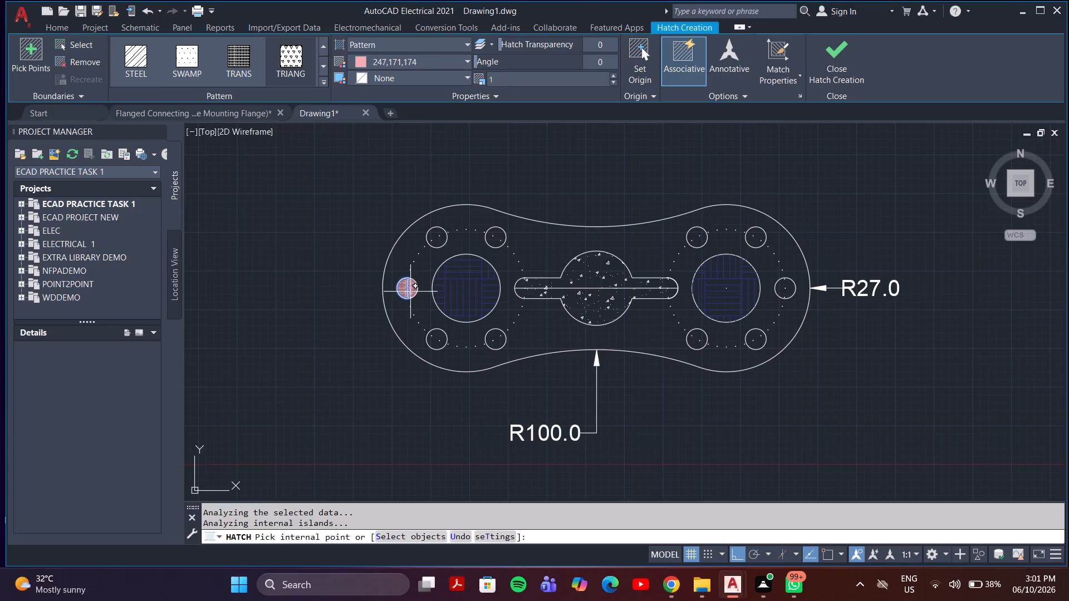
click(410, 292)
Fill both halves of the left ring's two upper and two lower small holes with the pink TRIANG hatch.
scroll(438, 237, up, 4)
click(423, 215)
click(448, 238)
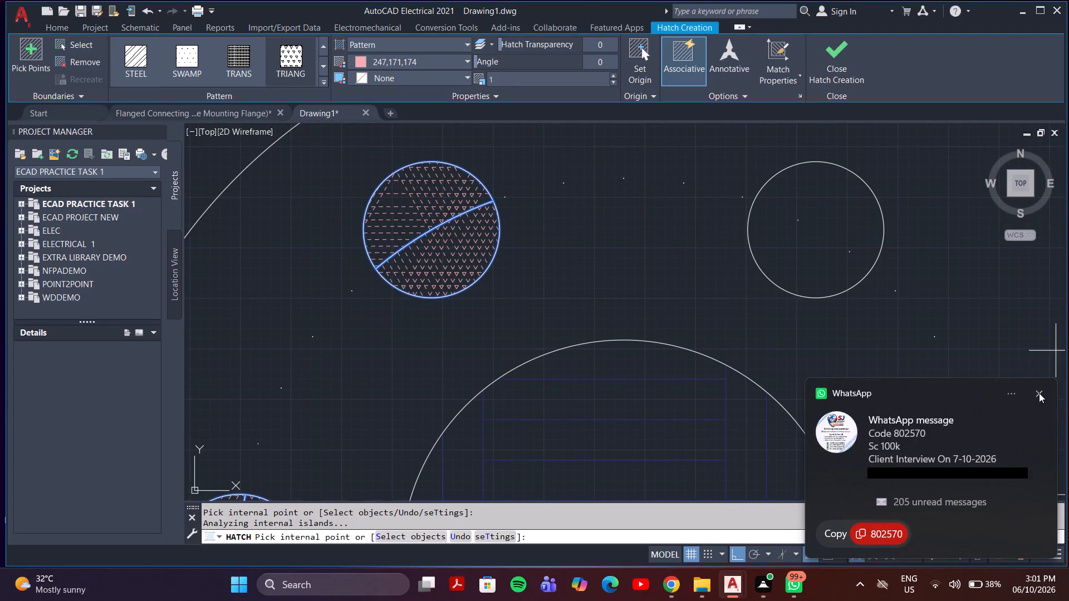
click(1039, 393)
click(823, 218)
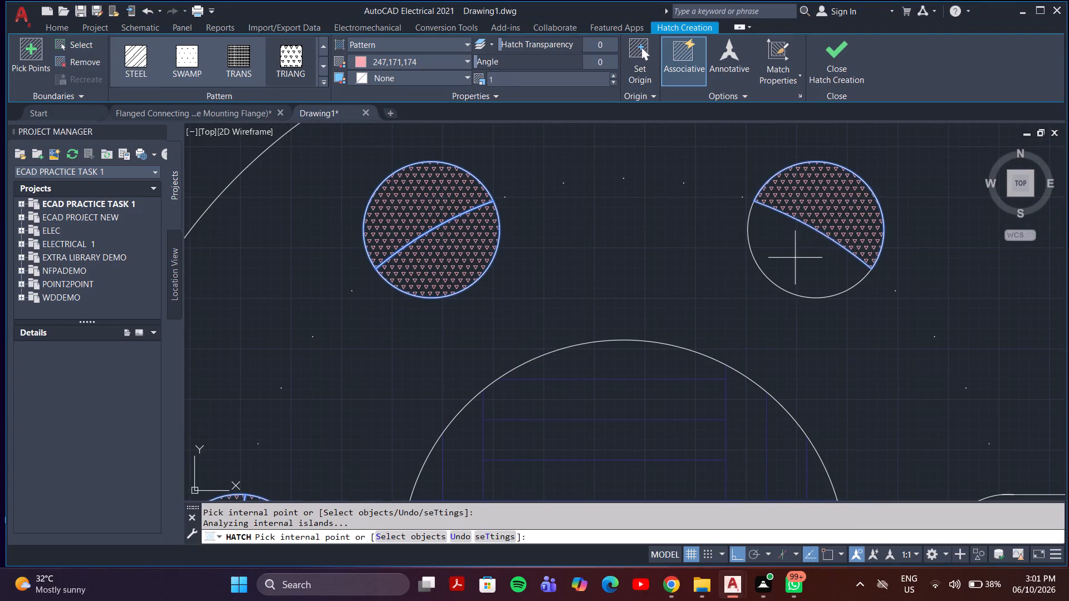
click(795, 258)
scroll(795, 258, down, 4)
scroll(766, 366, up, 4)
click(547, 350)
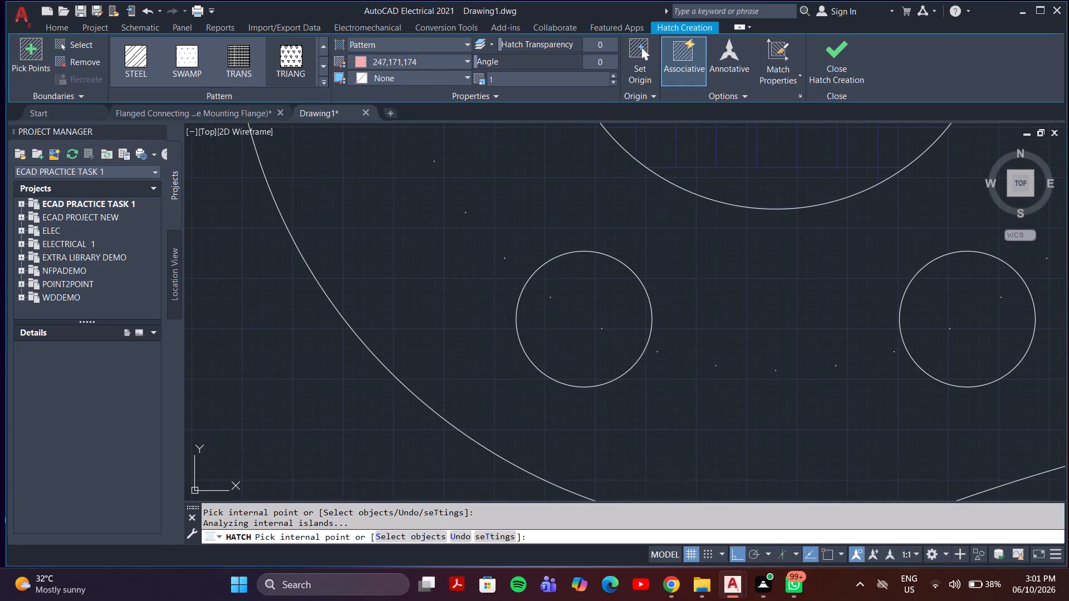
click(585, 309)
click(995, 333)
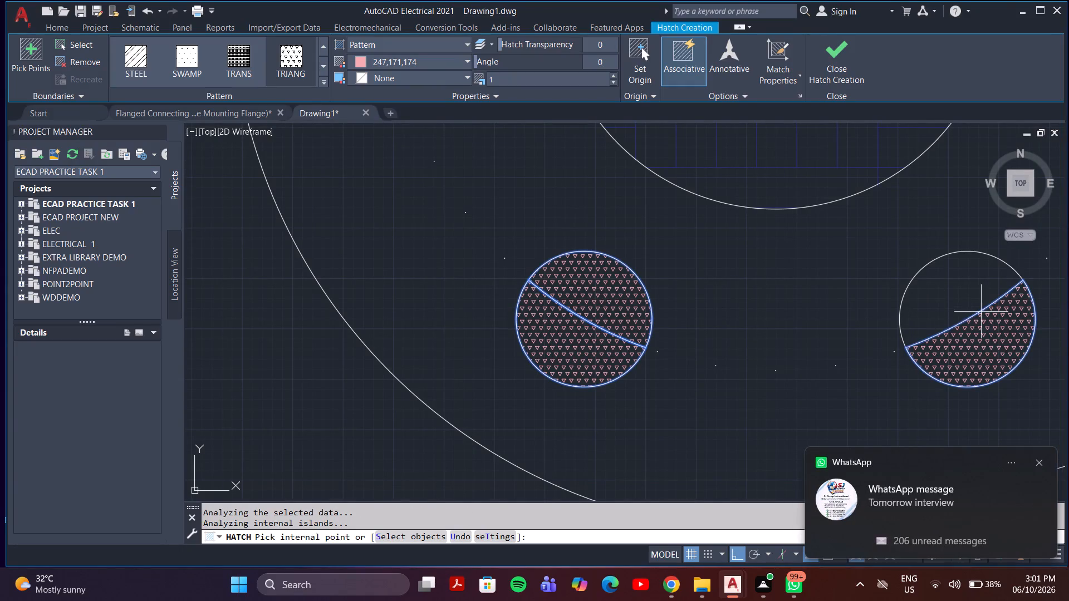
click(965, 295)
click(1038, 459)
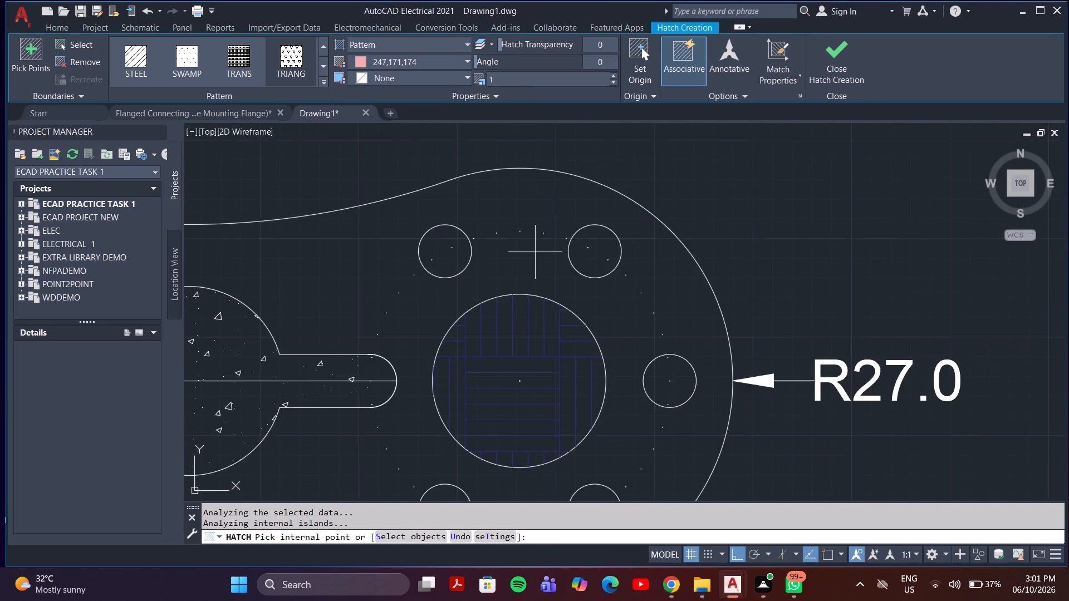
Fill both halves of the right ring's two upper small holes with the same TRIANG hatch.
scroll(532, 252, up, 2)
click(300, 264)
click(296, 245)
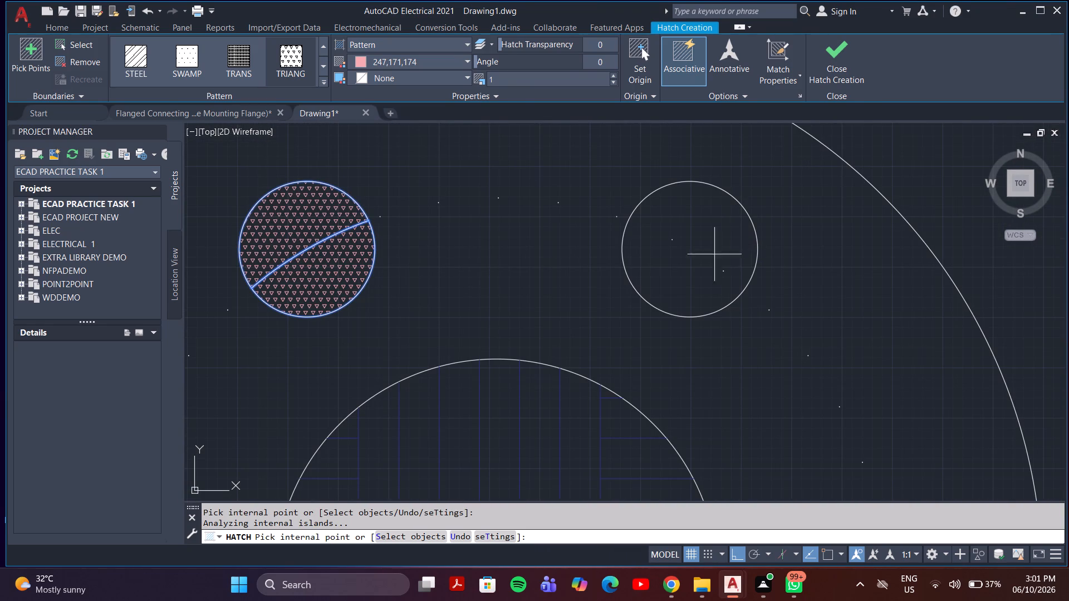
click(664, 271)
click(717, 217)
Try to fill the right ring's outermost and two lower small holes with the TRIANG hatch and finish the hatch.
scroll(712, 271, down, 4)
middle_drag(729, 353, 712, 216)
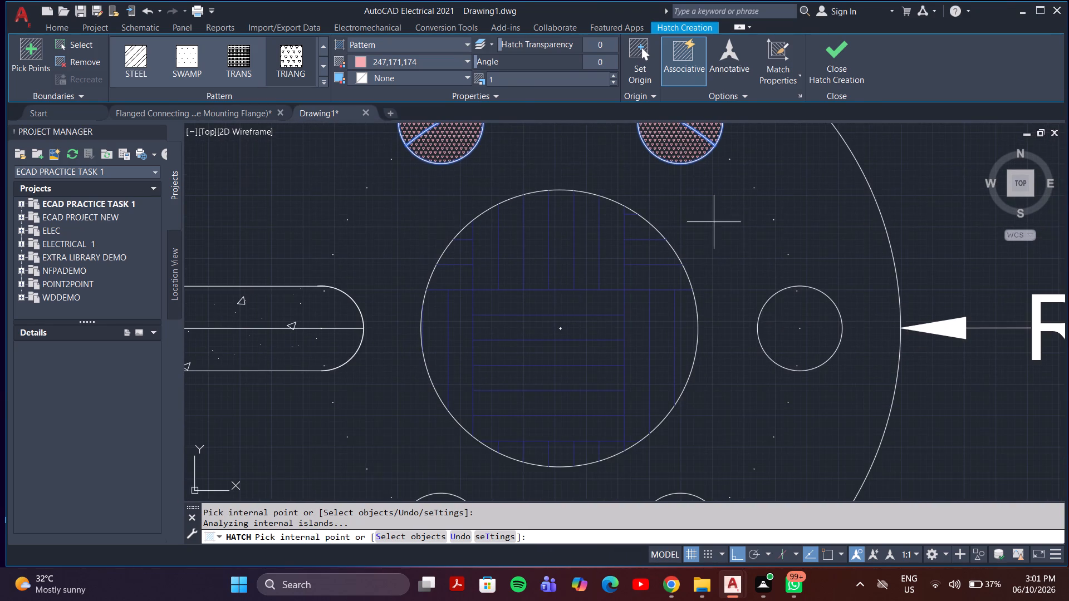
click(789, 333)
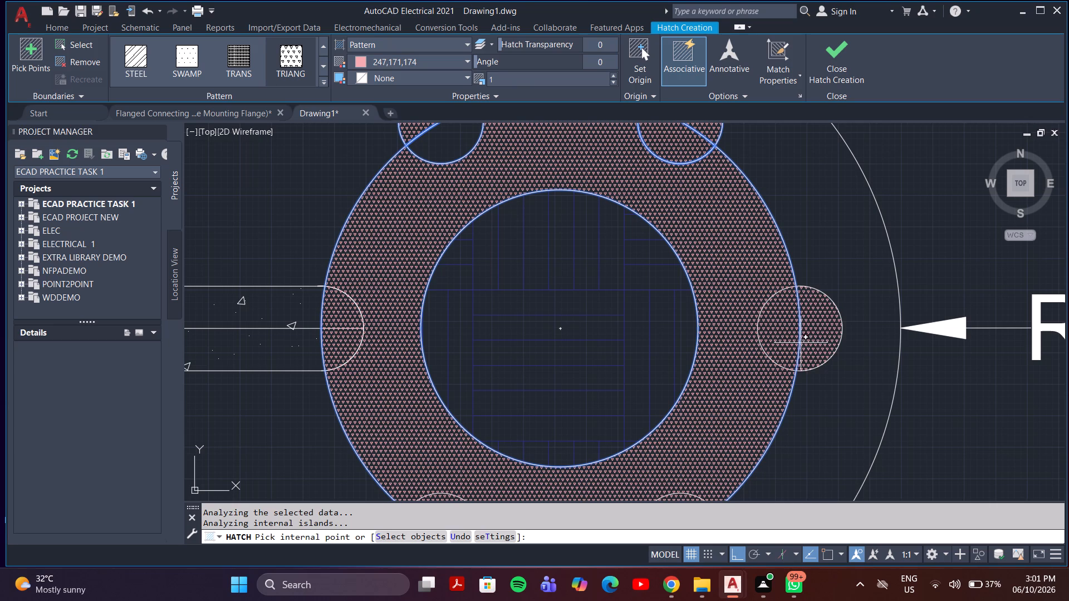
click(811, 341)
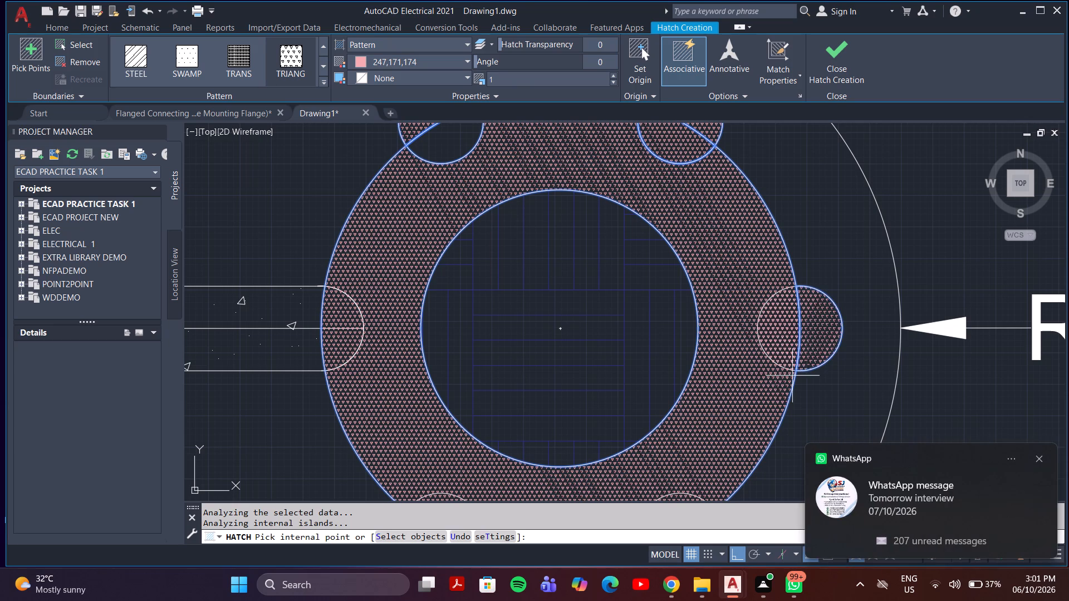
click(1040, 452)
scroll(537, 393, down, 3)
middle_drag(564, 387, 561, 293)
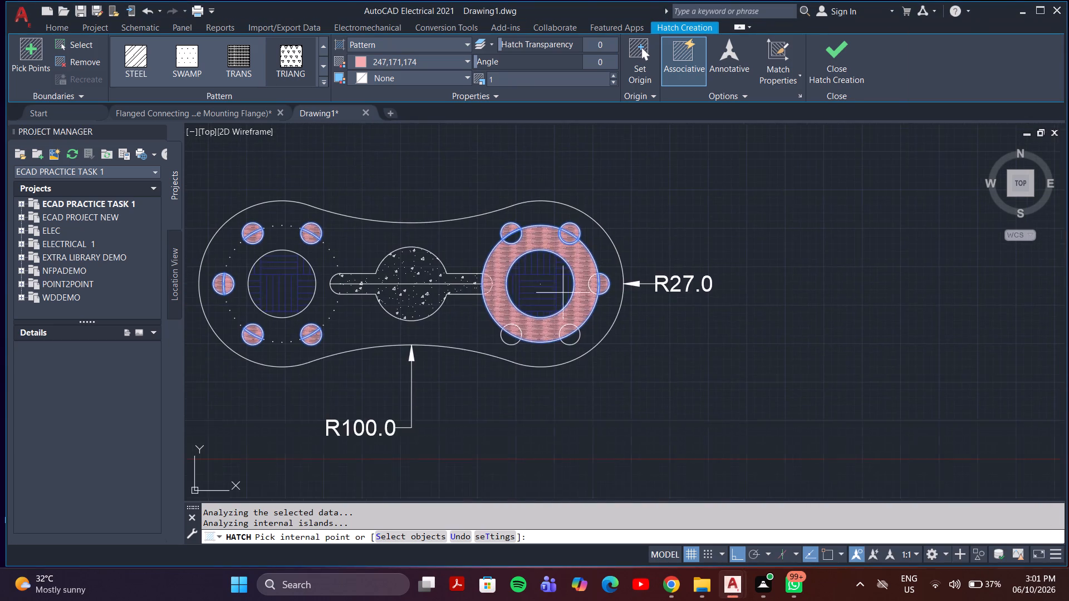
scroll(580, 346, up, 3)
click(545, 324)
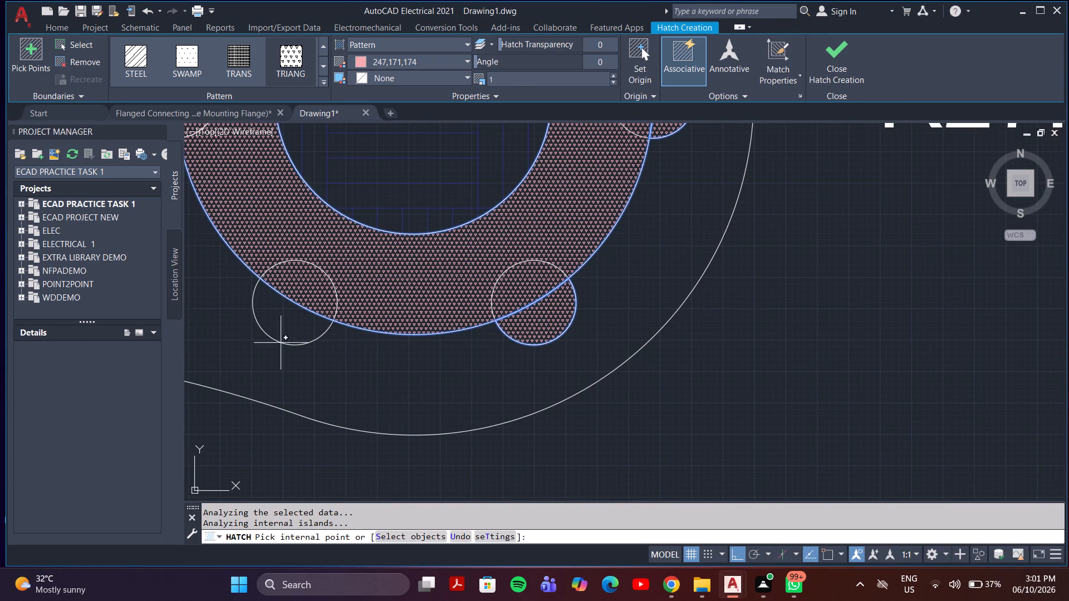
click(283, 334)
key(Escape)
Delete the whole pink TRIANG hatch from the hole rings.
scroll(408, 337, down, 1)
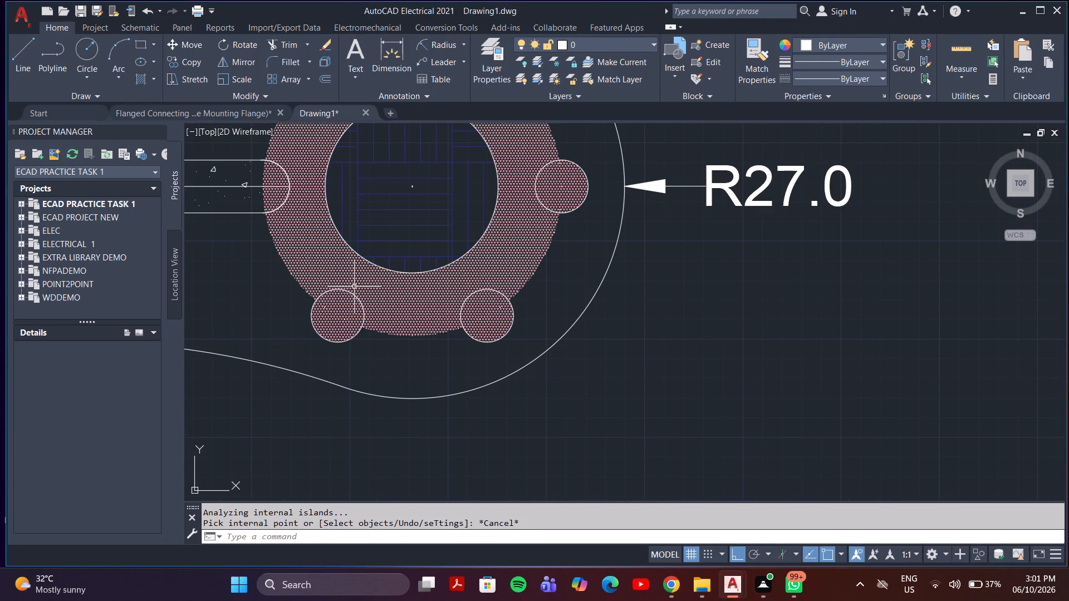
click(354, 287)
key(Delete)
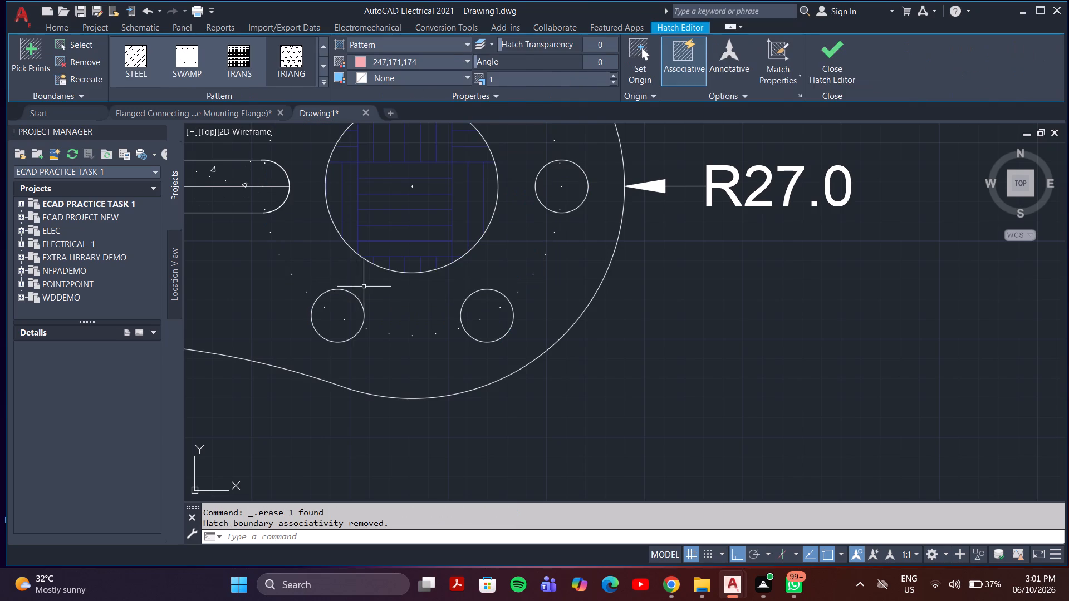
Add a radius dimension to the flange's left end arc, placed outside the outline level with the end's centre.
scroll(405, 53, down, 2)
middle_drag(281, 204, 484, 343)
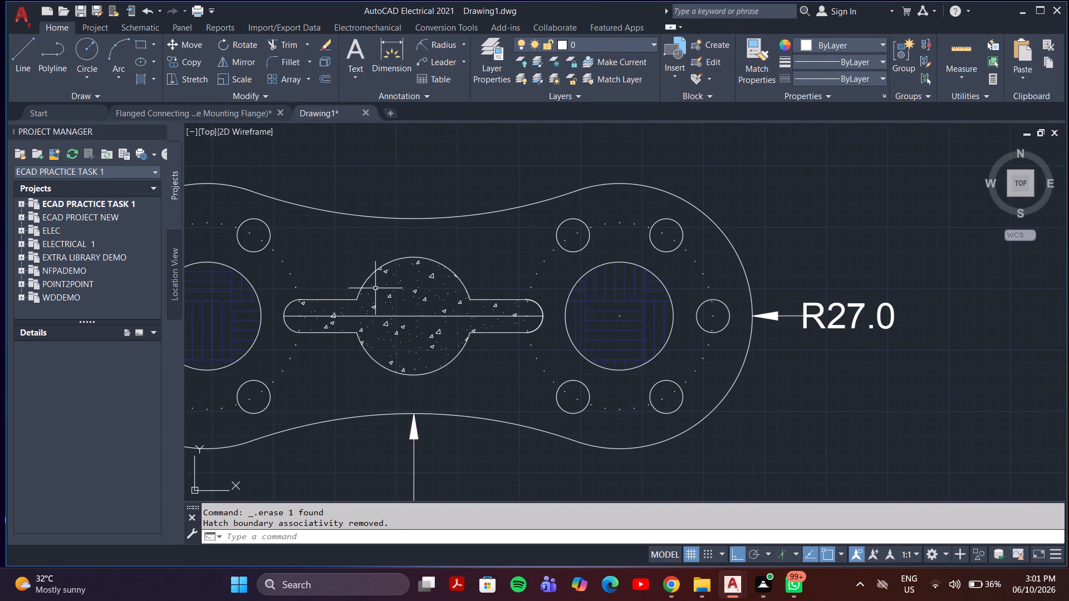
middle_drag(375, 288, 580, 274)
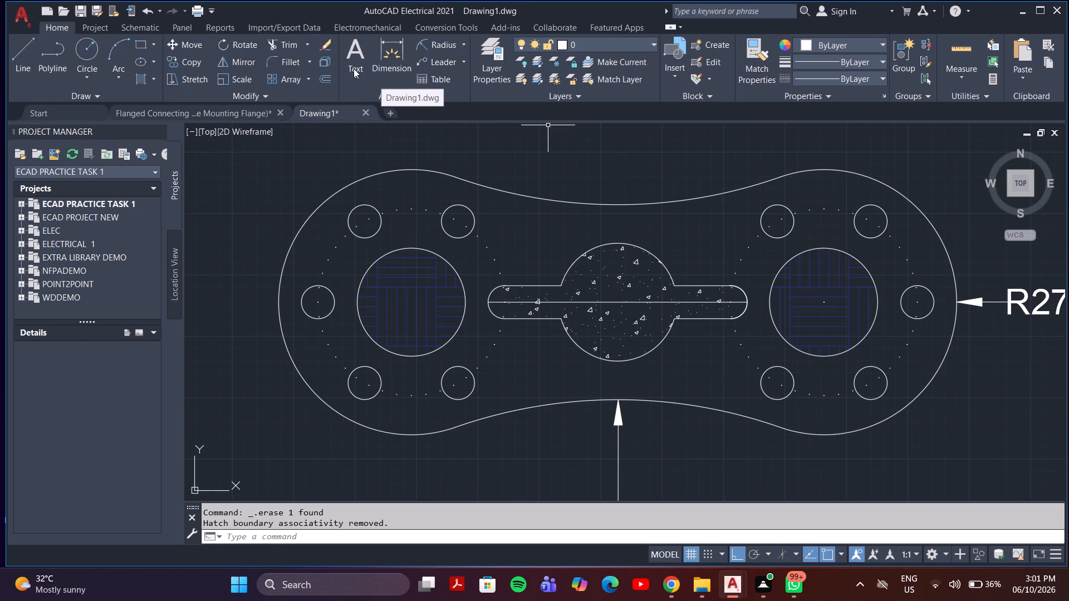
scroll(606, 242, down, 2)
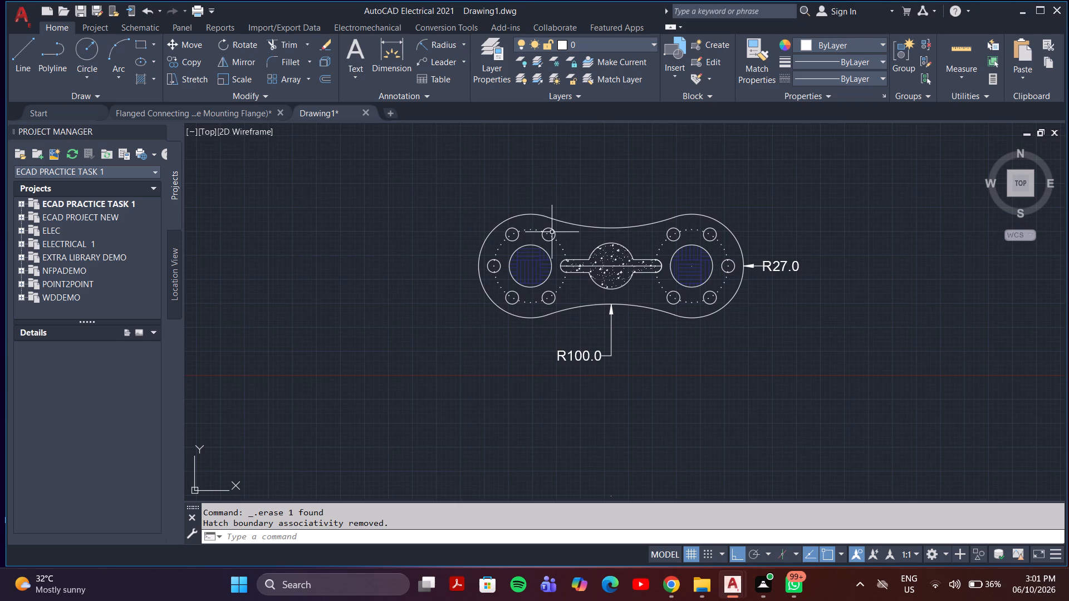
click(449, 42)
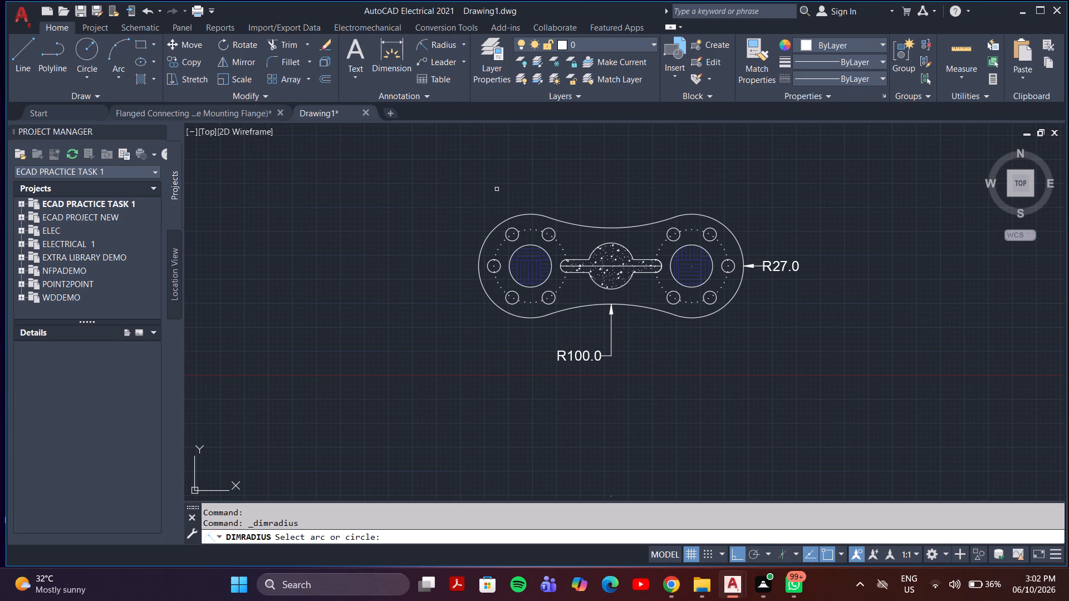
click(482, 243)
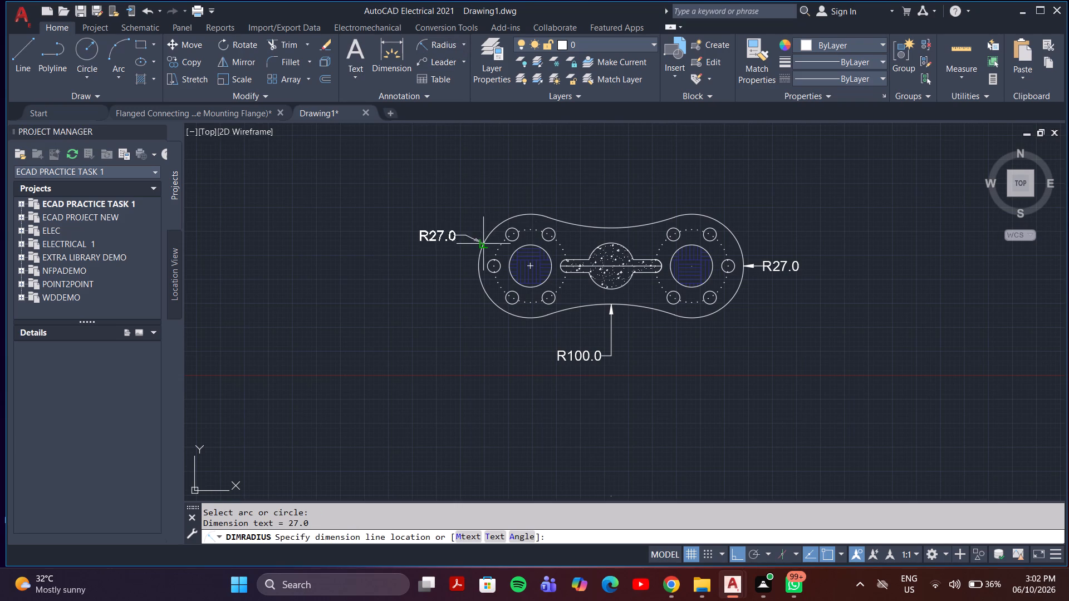
click(427, 267)
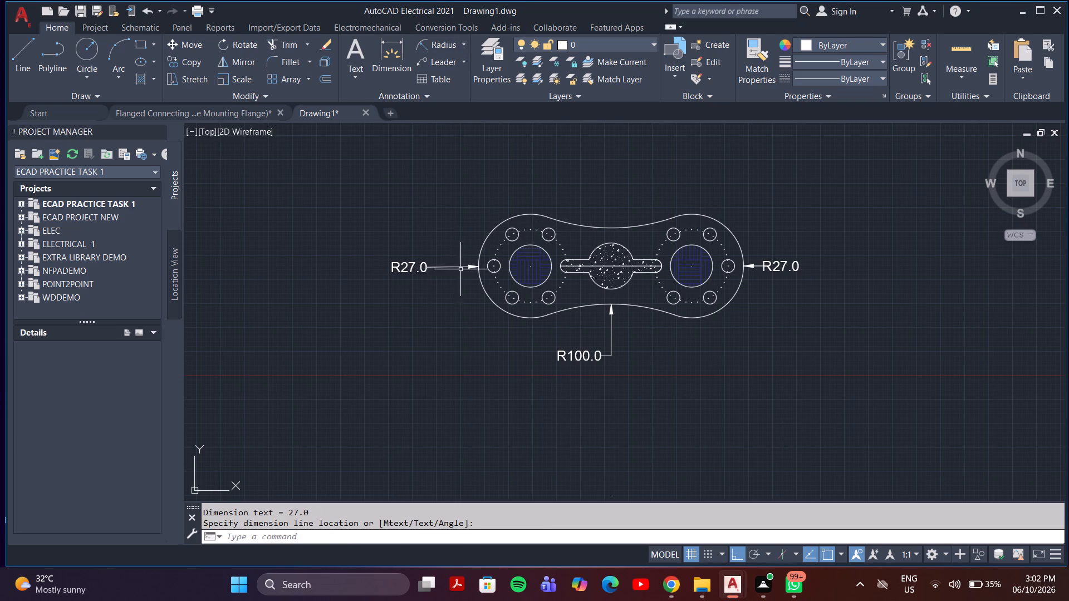
Add a radius dimension to the flange's upper concave arc, placed above the middle of the outline.
key(space)
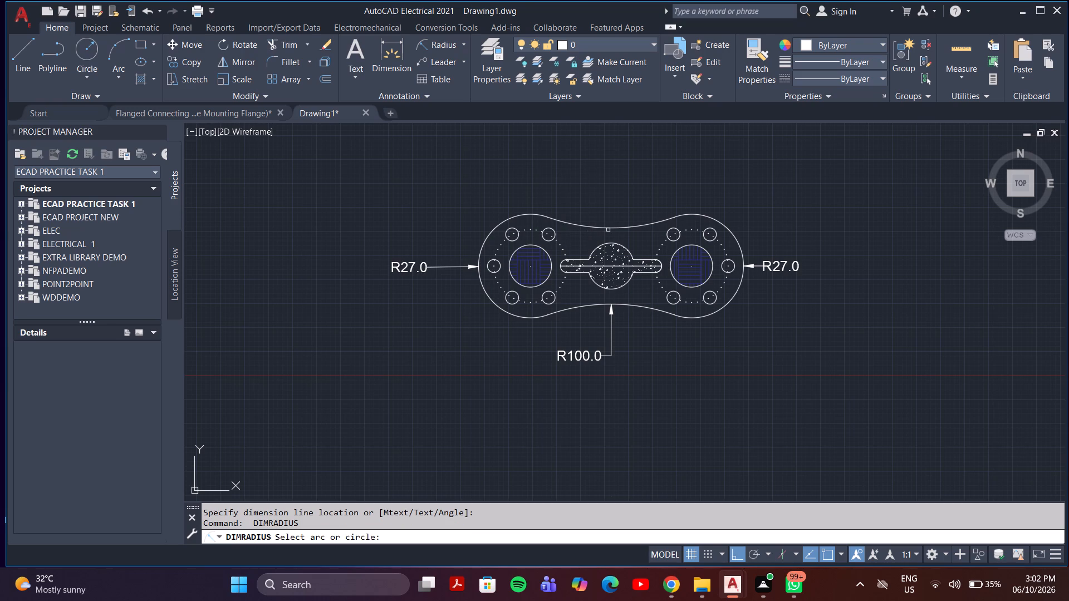
click(611, 229)
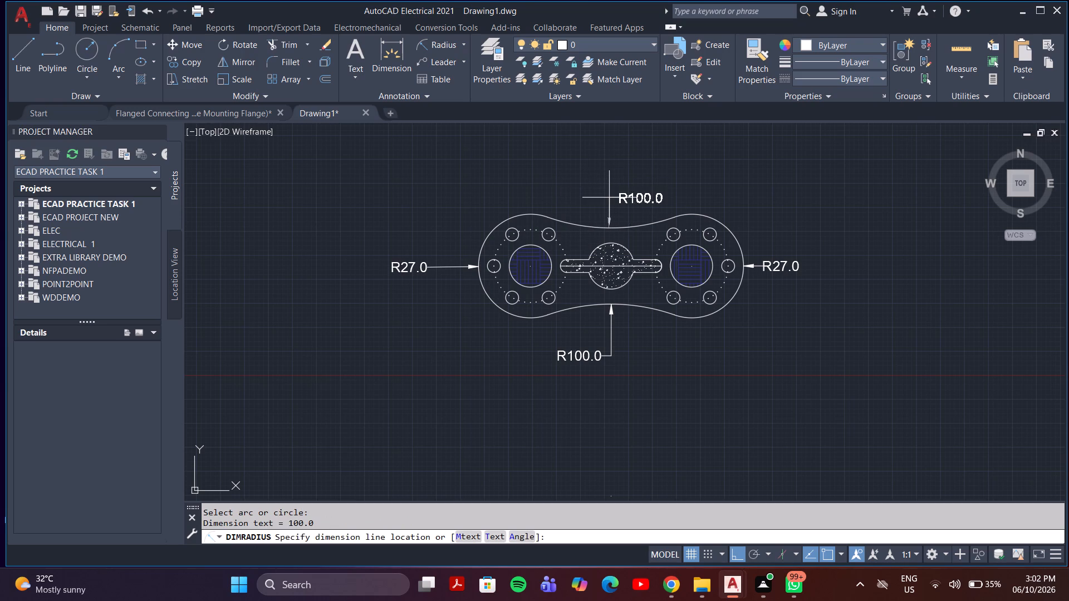
click(610, 199)
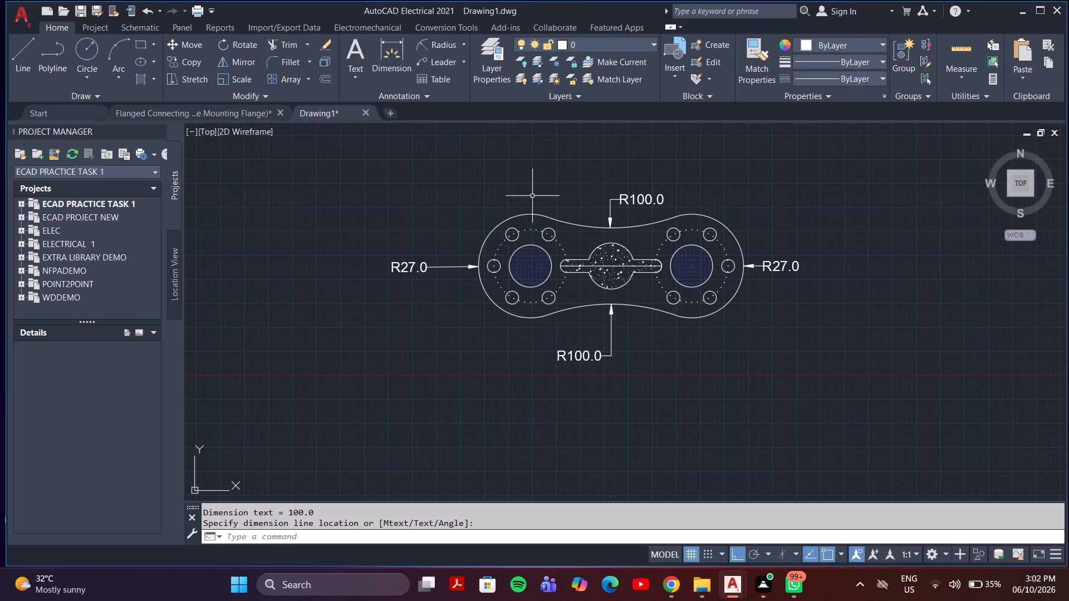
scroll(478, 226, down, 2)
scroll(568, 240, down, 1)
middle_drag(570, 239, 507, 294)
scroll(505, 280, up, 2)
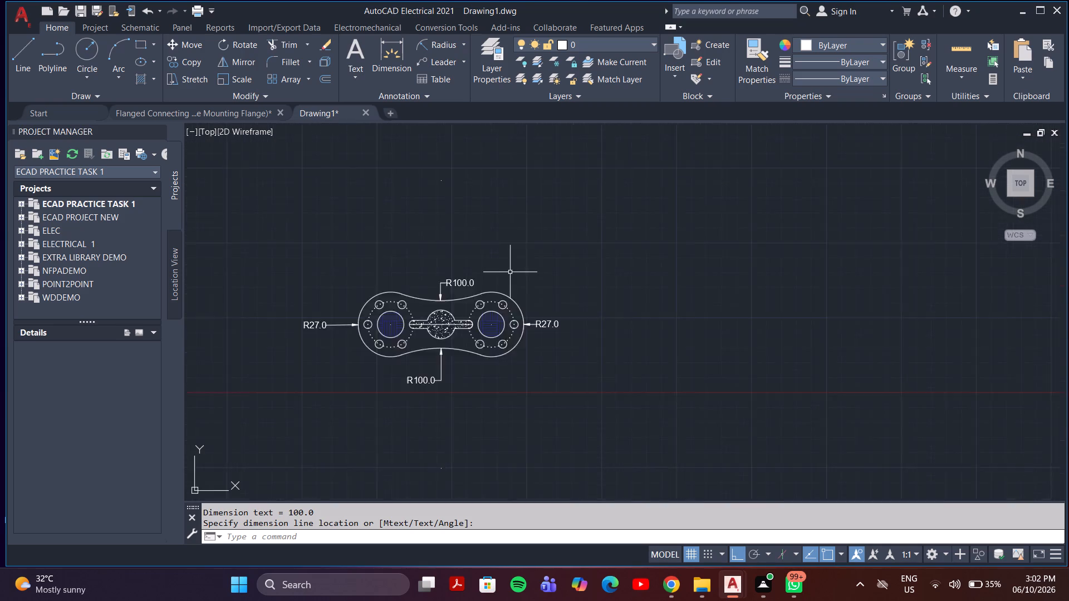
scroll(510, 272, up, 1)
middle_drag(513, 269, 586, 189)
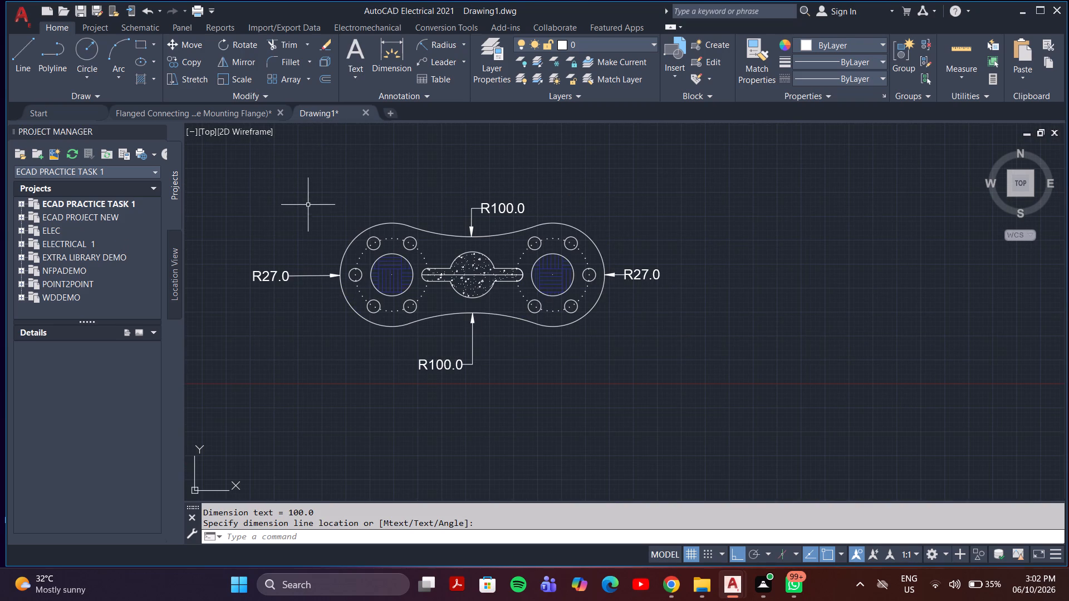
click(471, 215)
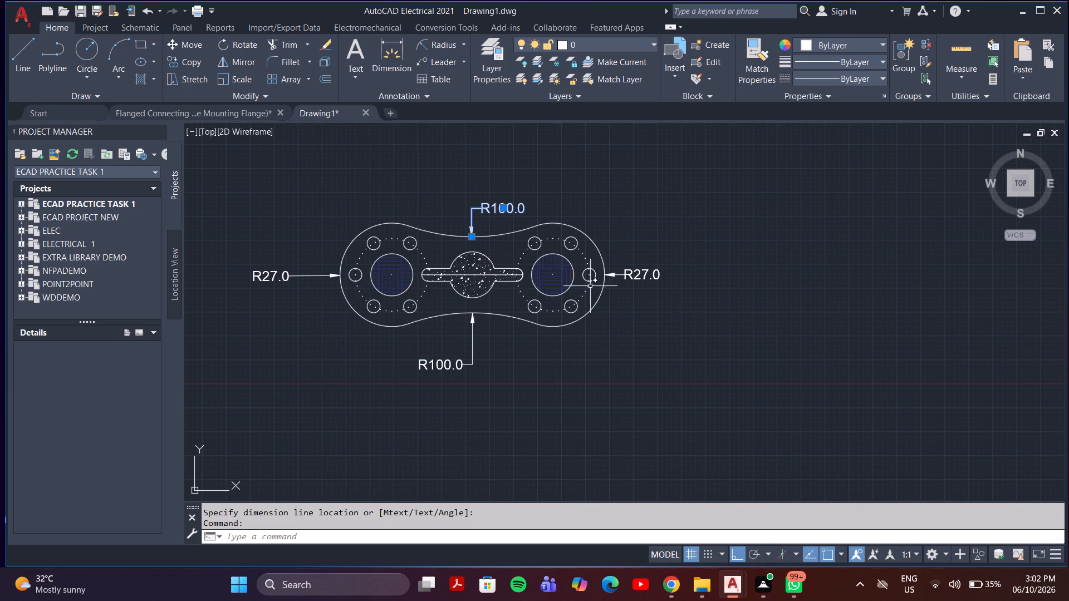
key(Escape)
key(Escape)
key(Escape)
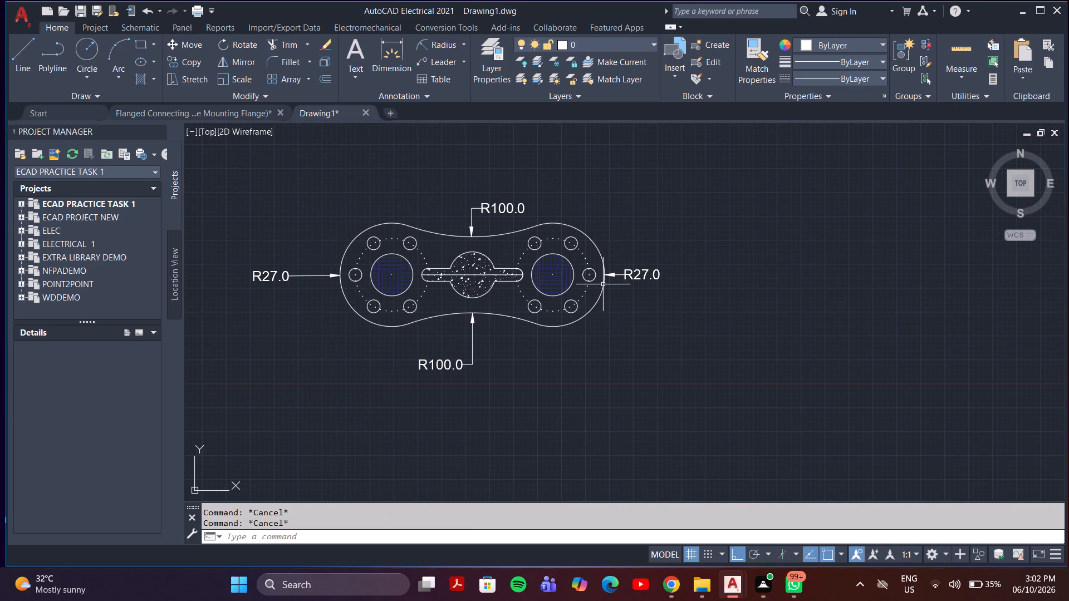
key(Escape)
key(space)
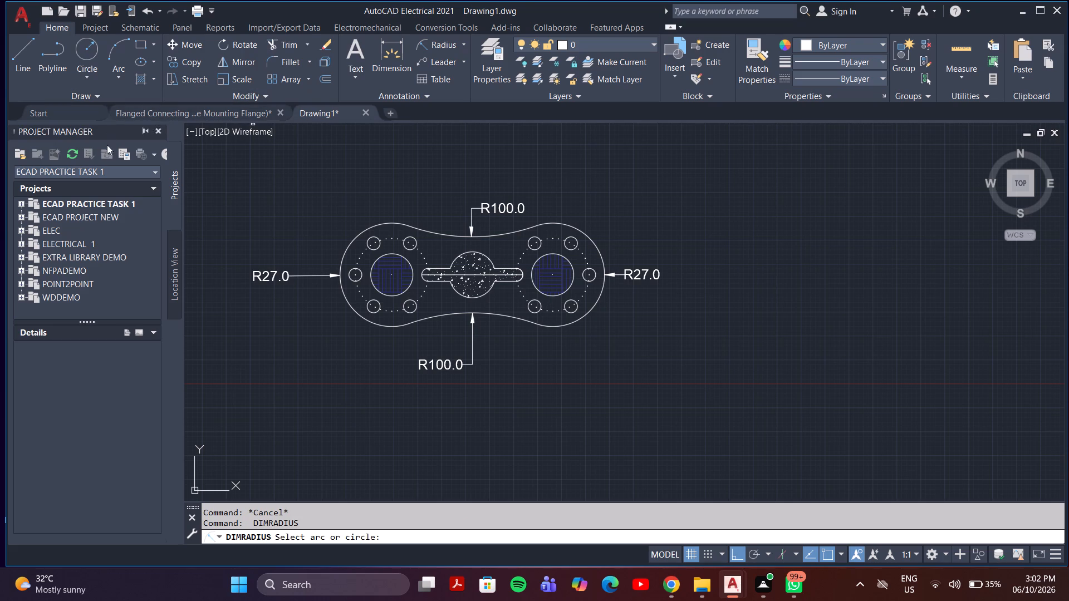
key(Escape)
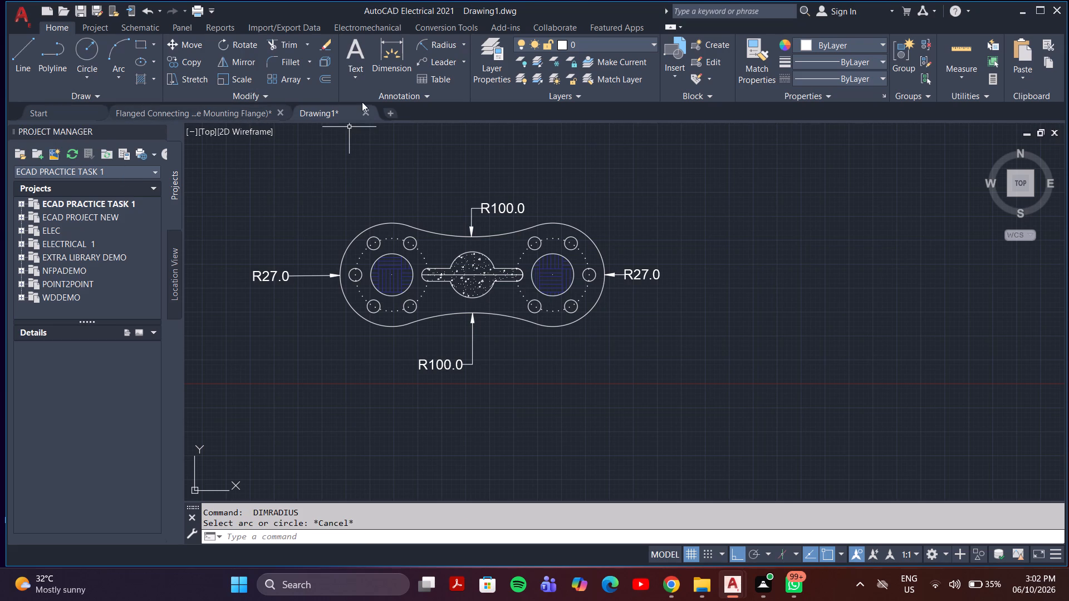
Add a horizontal linear dimension between the centres of the central slot's two rounded ends, placed above the upper arc's radius dimension.
click(462, 42)
drag(433, 73, 447, 83)
click(449, 60)
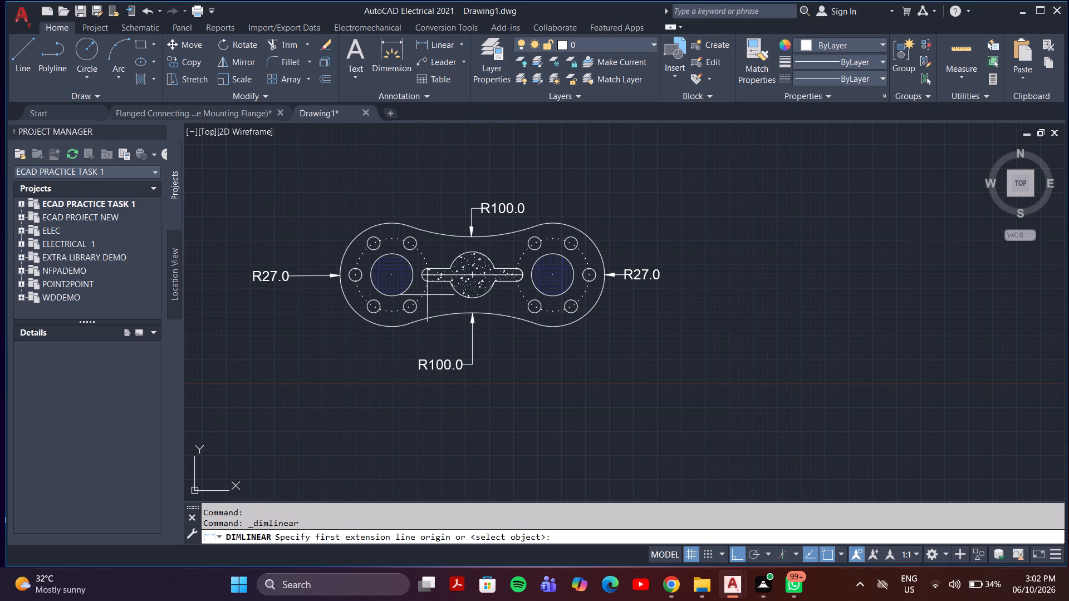
scroll(424, 276, up, 3)
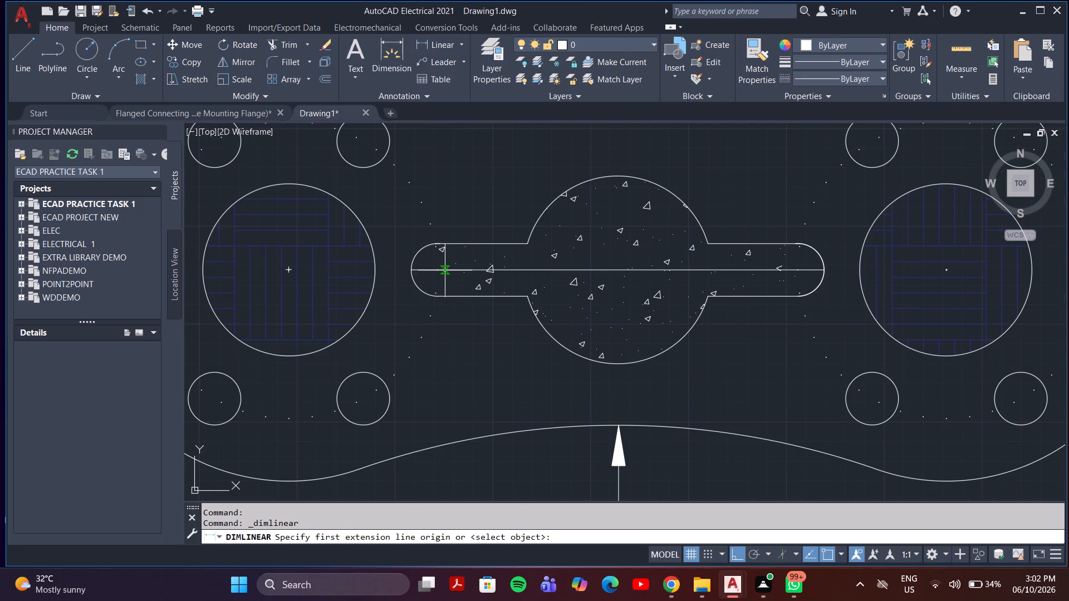
drag(437, 270, 451, 270)
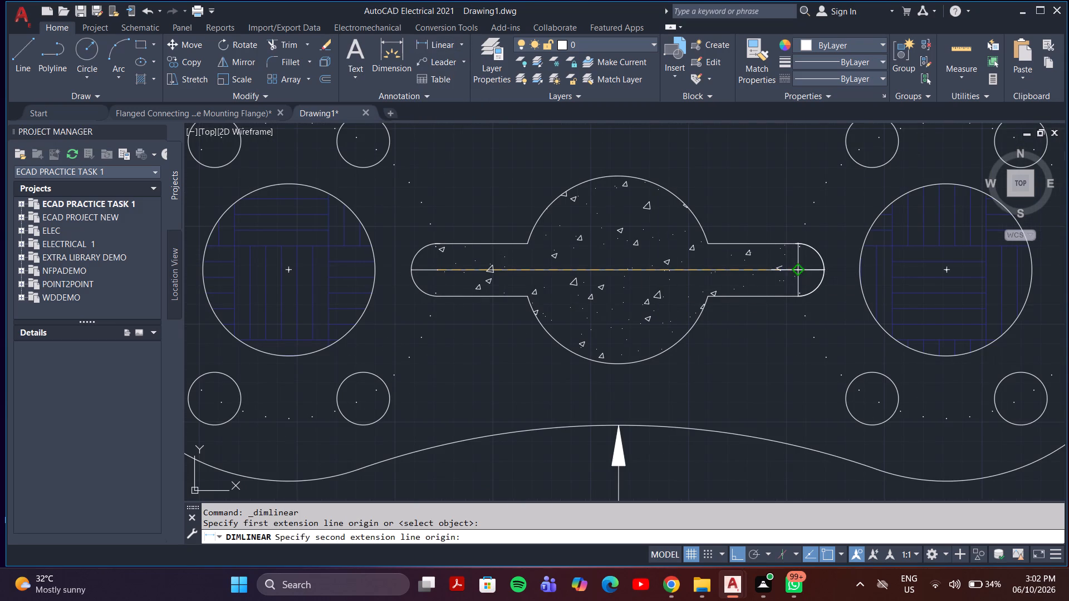
click(802, 270)
scroll(690, 135, down, 1)
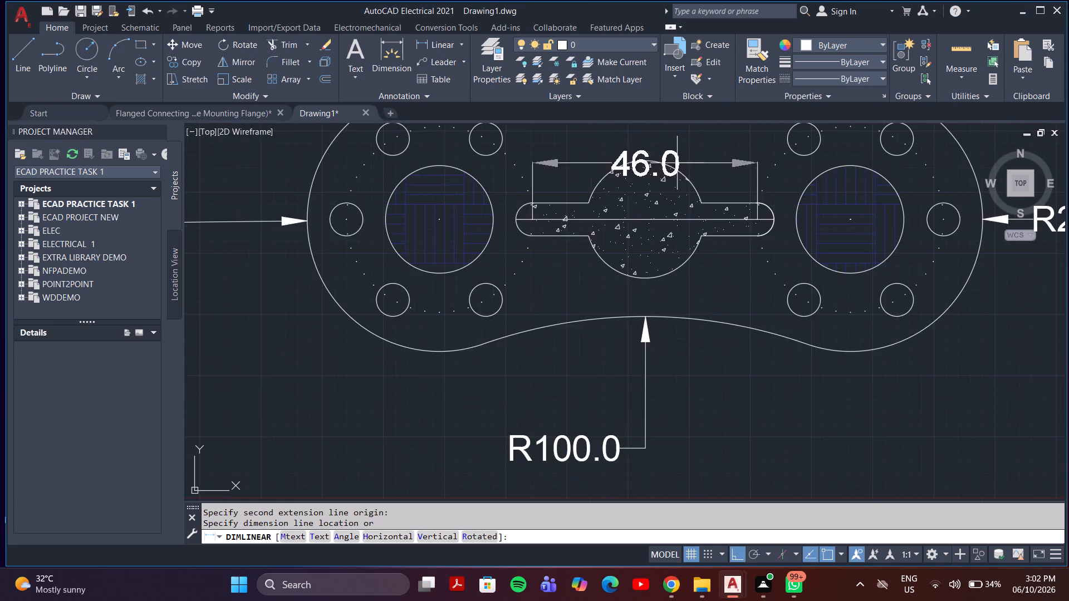
middle_drag(668, 186, 529, 449)
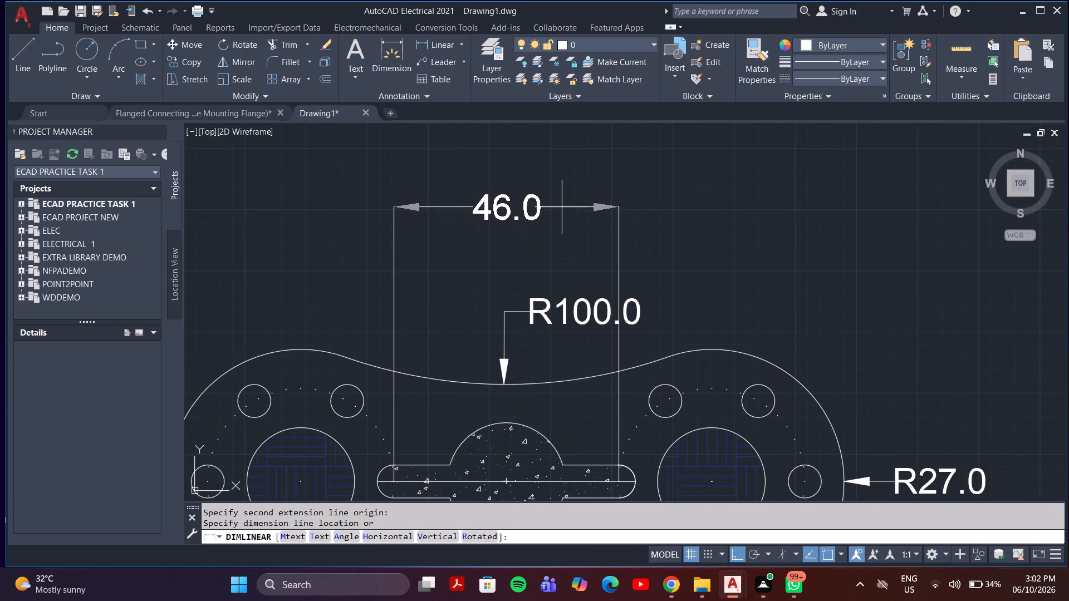
click(622, 218)
scroll(643, 237, down, 3)
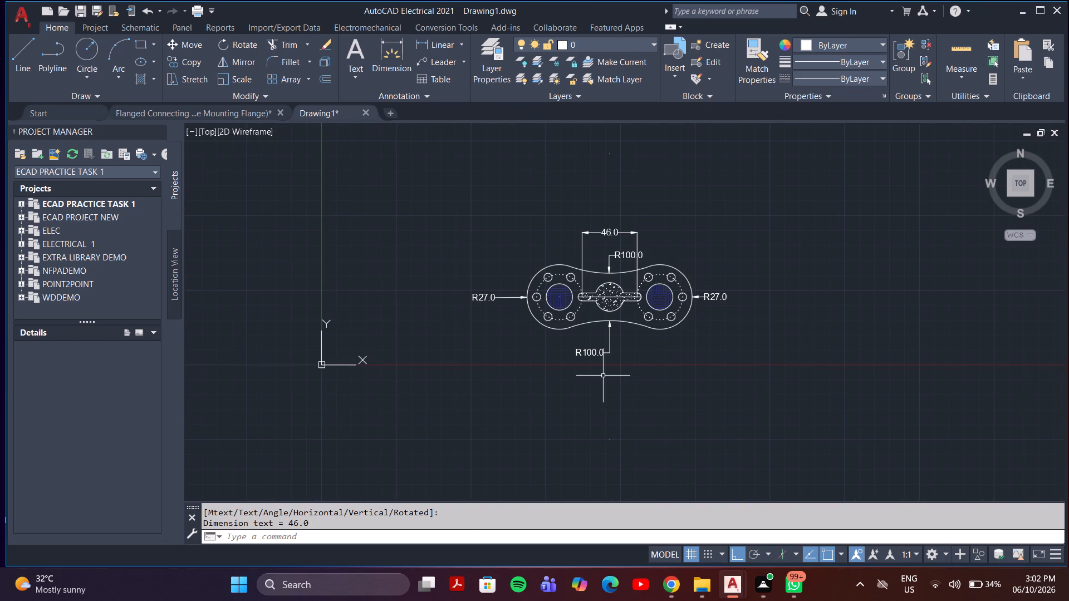
middle_click(602, 373)
key(Escape)
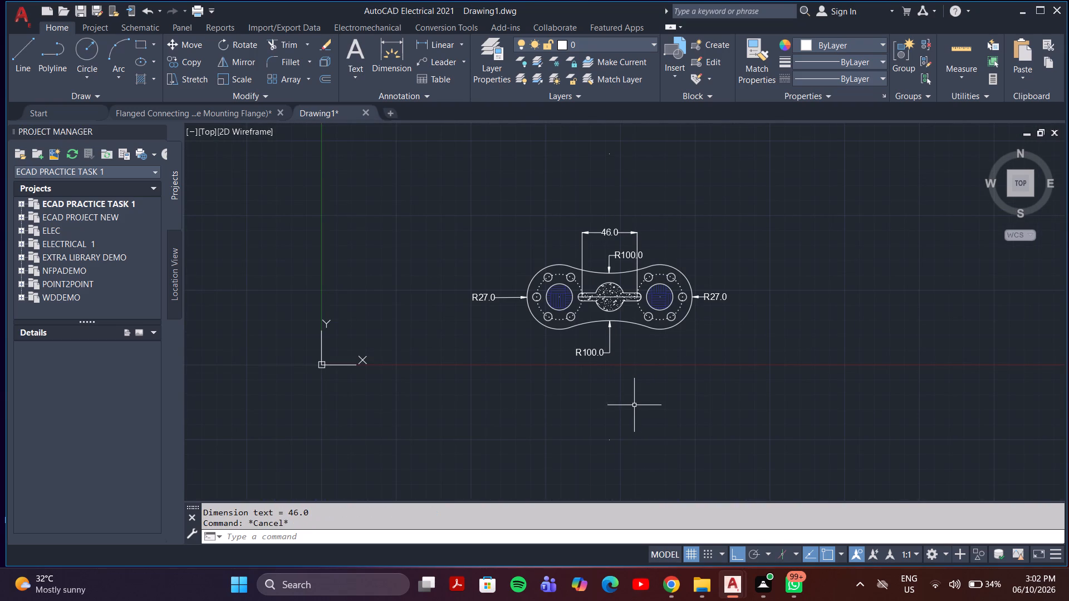
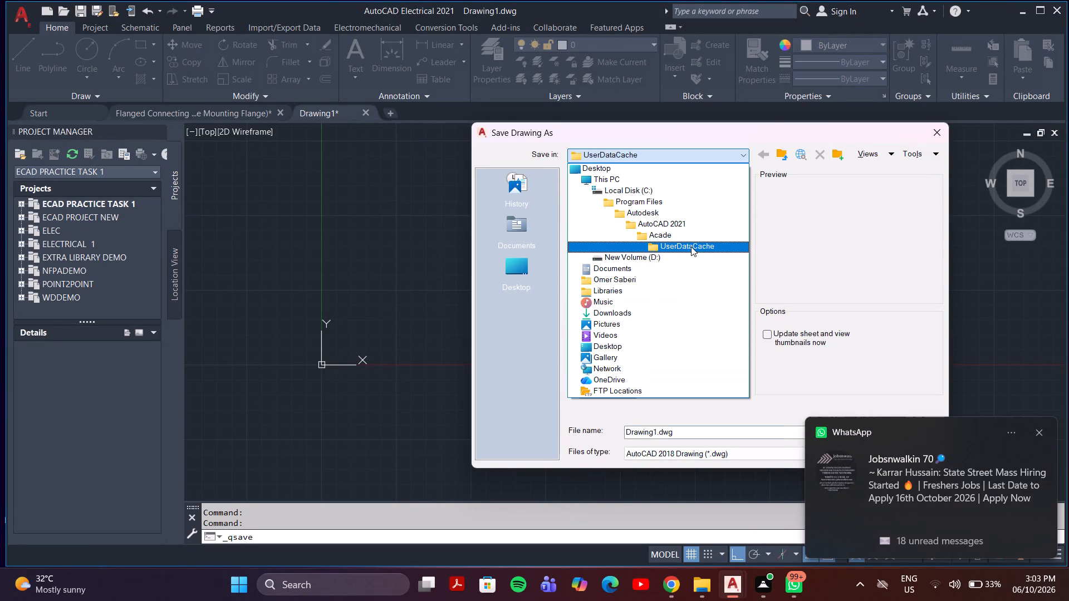
Choose the AUTO CAD DRAWINGS folder on New Volume (D:) as the save location for the blank Drawing1.
click(640, 254)
click(610, 186)
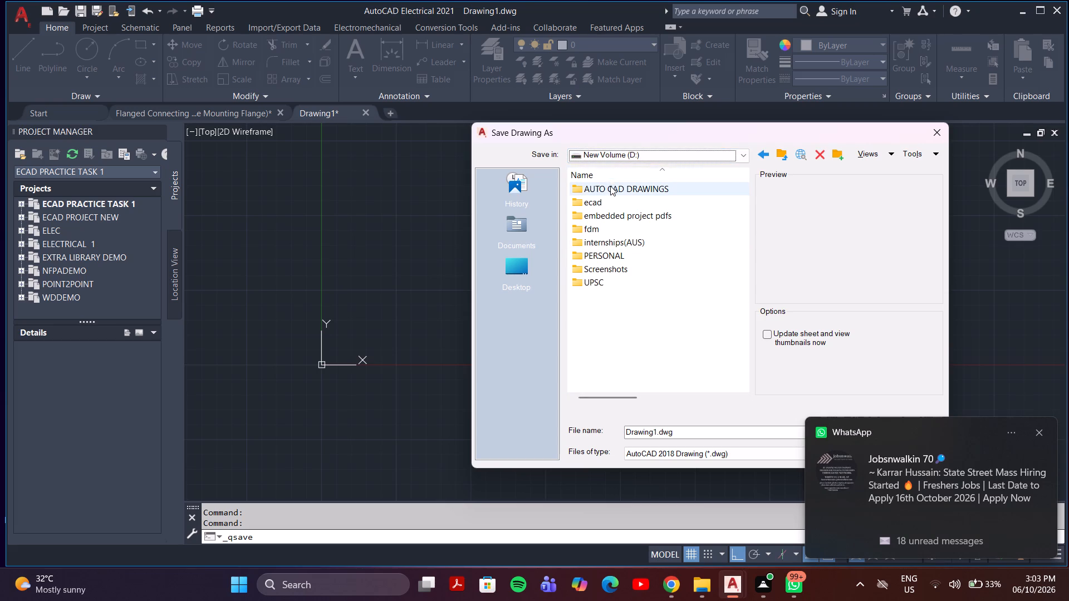
click(610, 188)
click(610, 188)
click(610, 188)
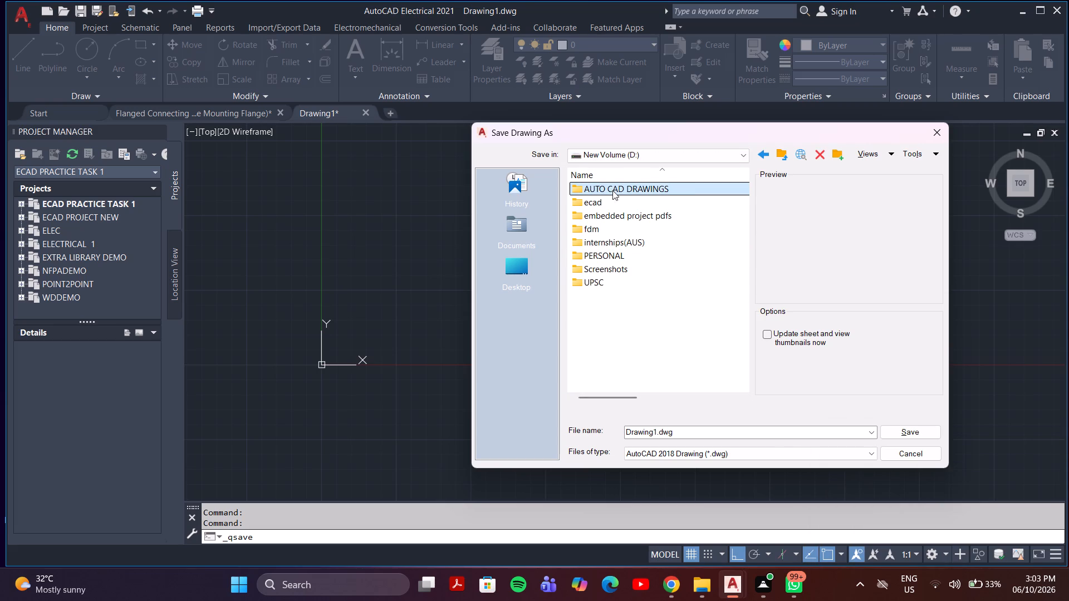
click(658, 430)
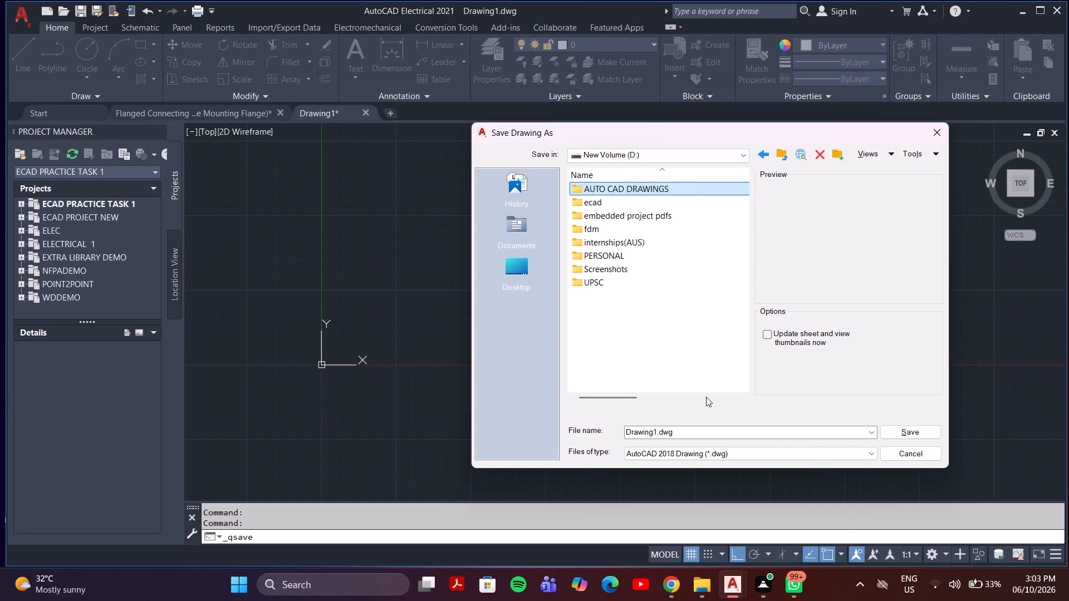